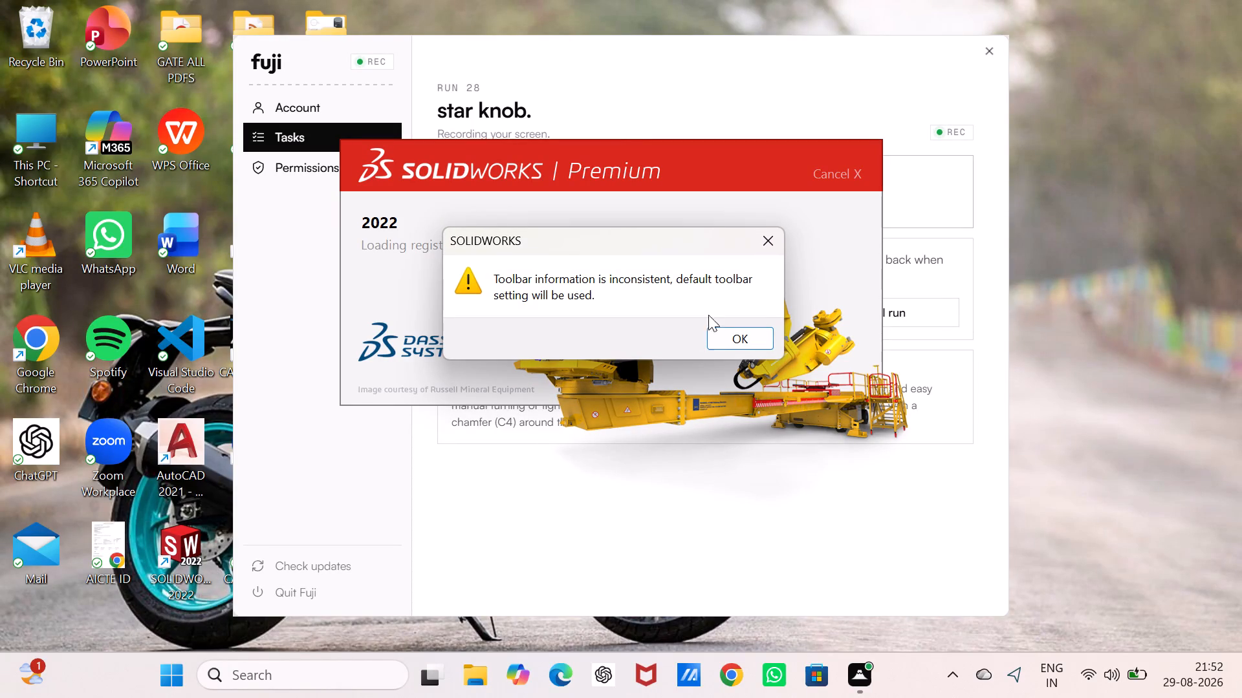
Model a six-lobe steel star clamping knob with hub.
Dismiss the toolbar settings warning and the Resource Monitor notification while SOLIDWORKS 2022 starts.
left_click(729, 341)
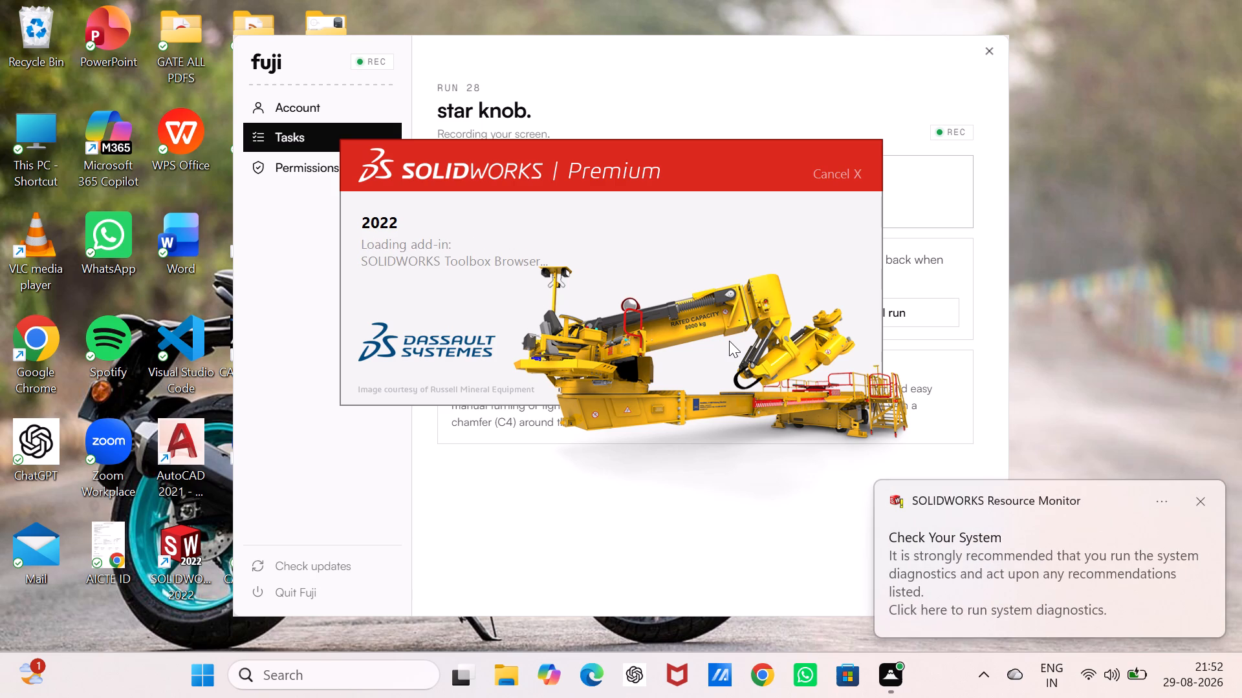
left_click(1203, 493)
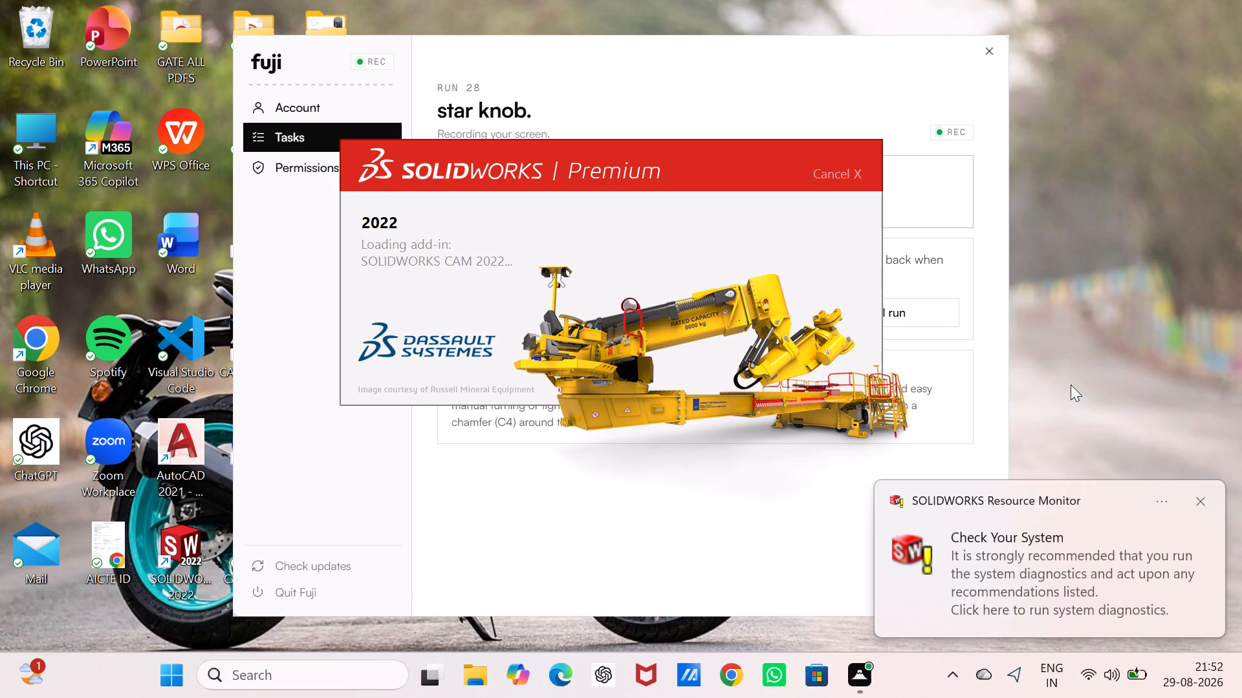
left_click(1198, 496)
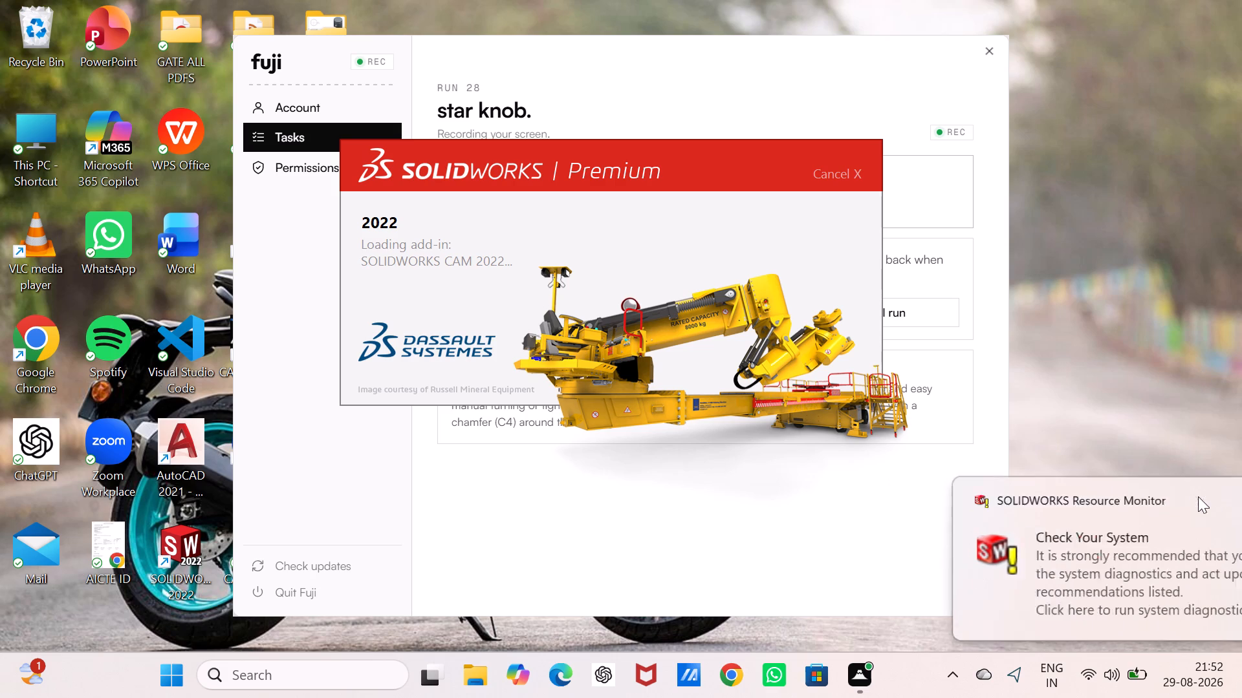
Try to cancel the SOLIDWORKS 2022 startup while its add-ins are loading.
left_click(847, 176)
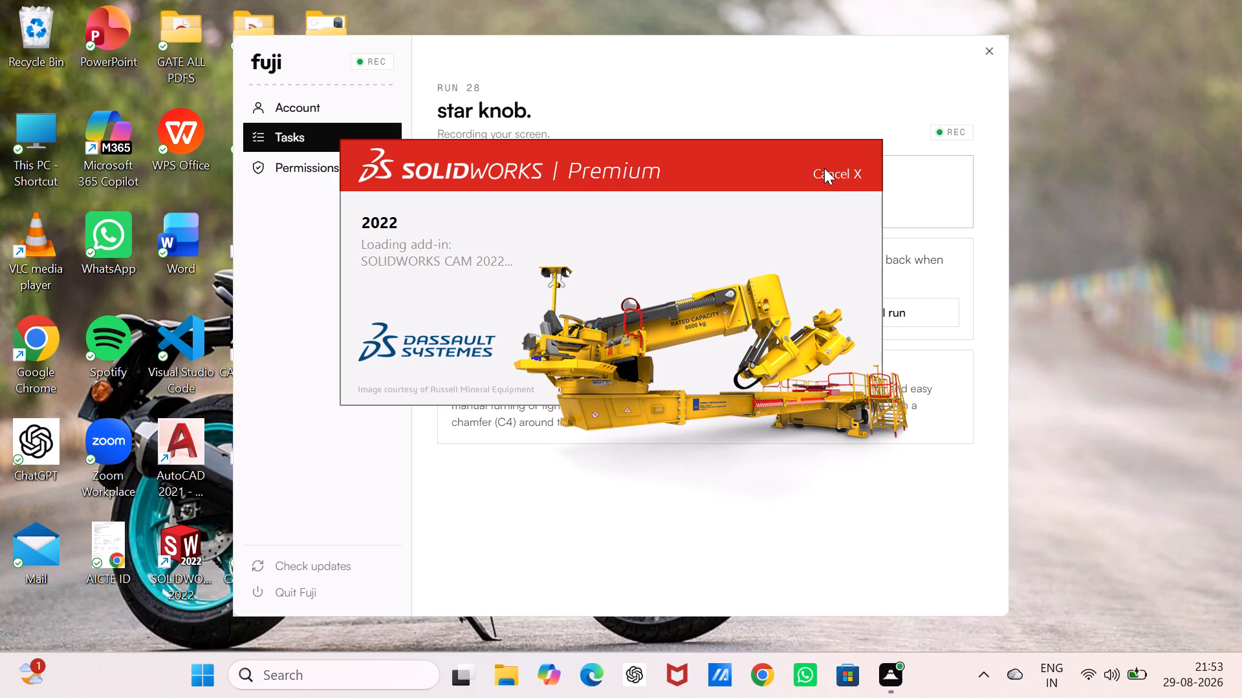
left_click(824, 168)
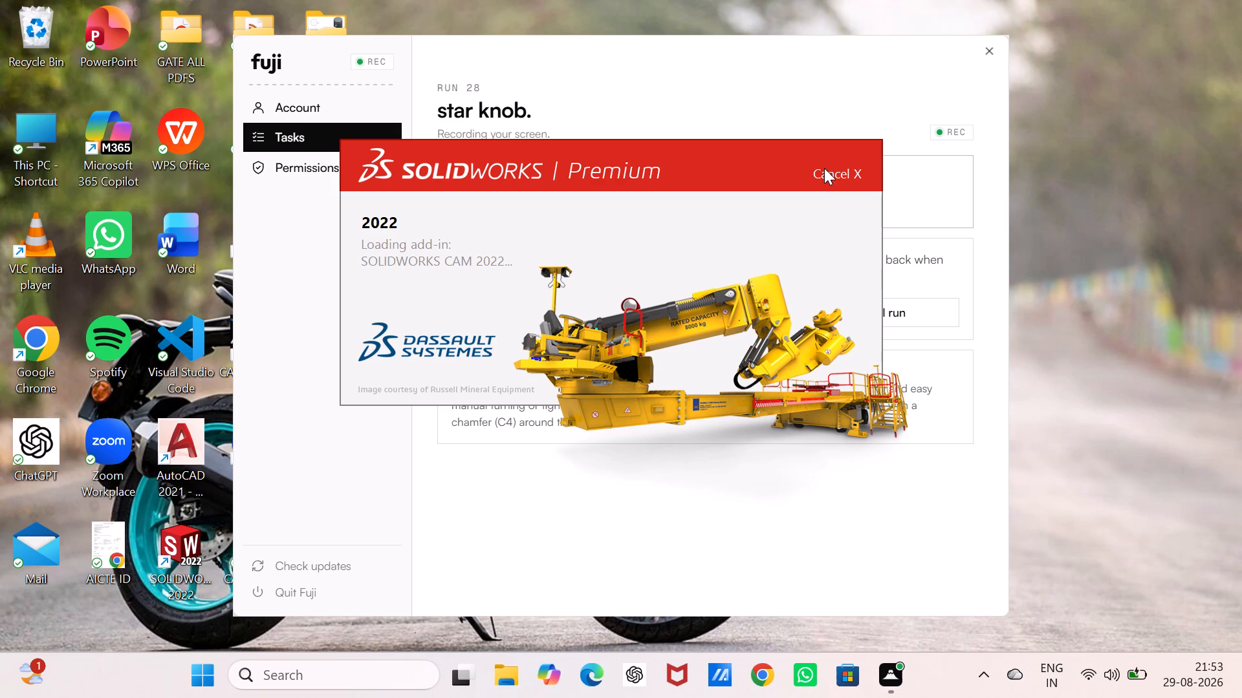
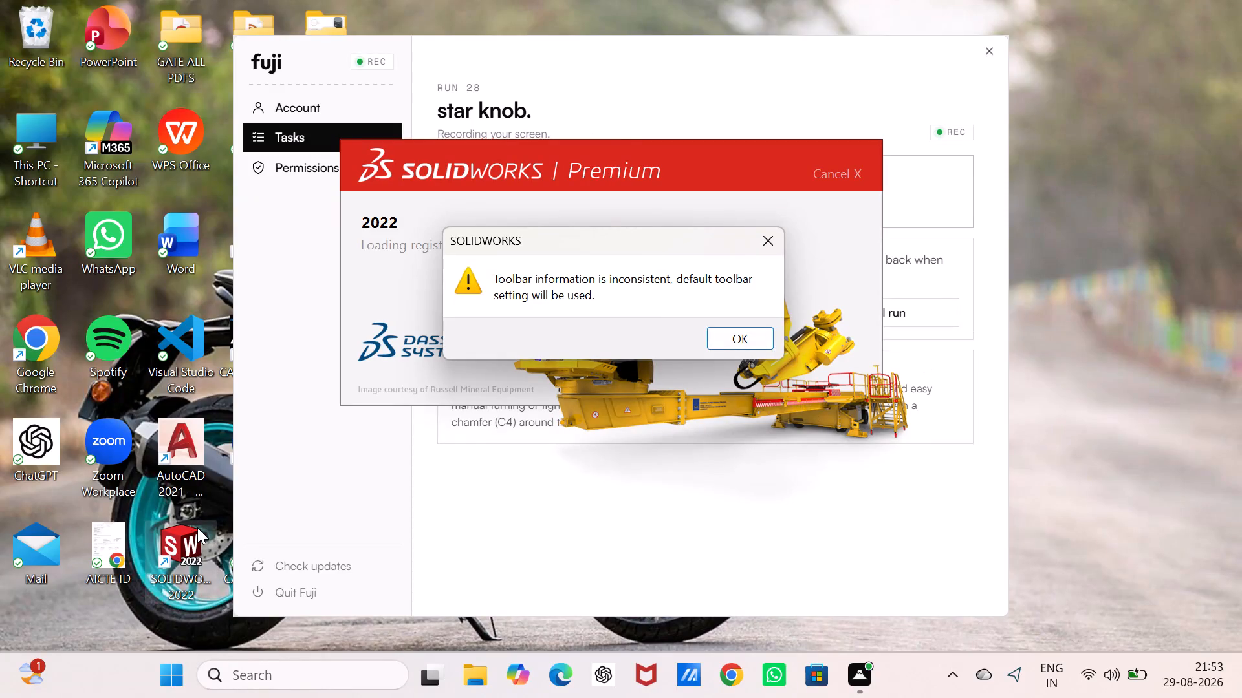
Dismiss the toolbar settings warning and continue loading the SOLIDWORKS CAM 2022 add-in.
left_click(769, 238)
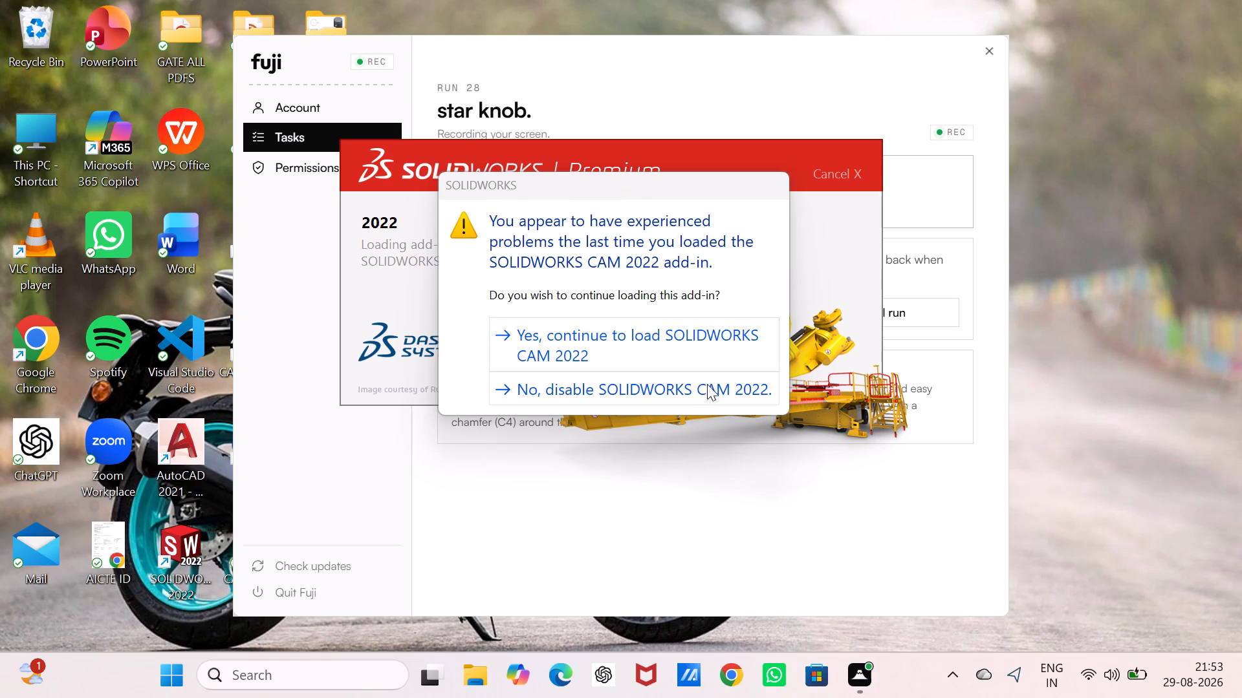
left_click(677, 341)
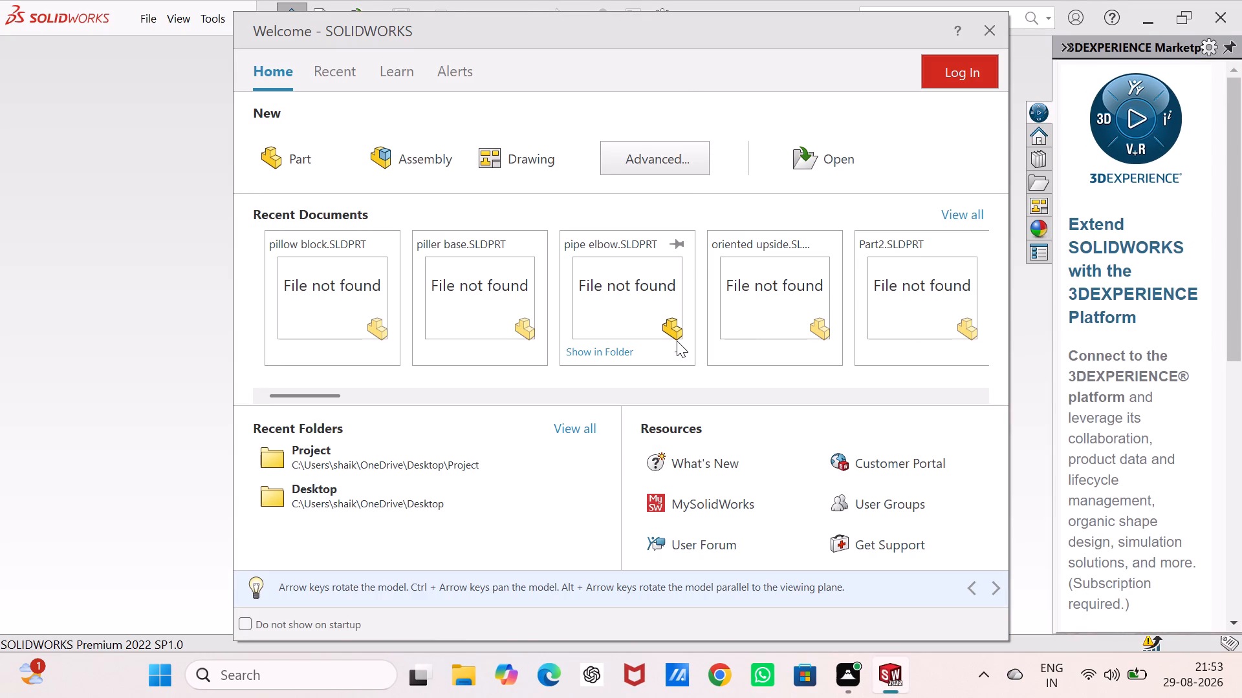
Create a new part document from the welcome window.
left_click(276, 158)
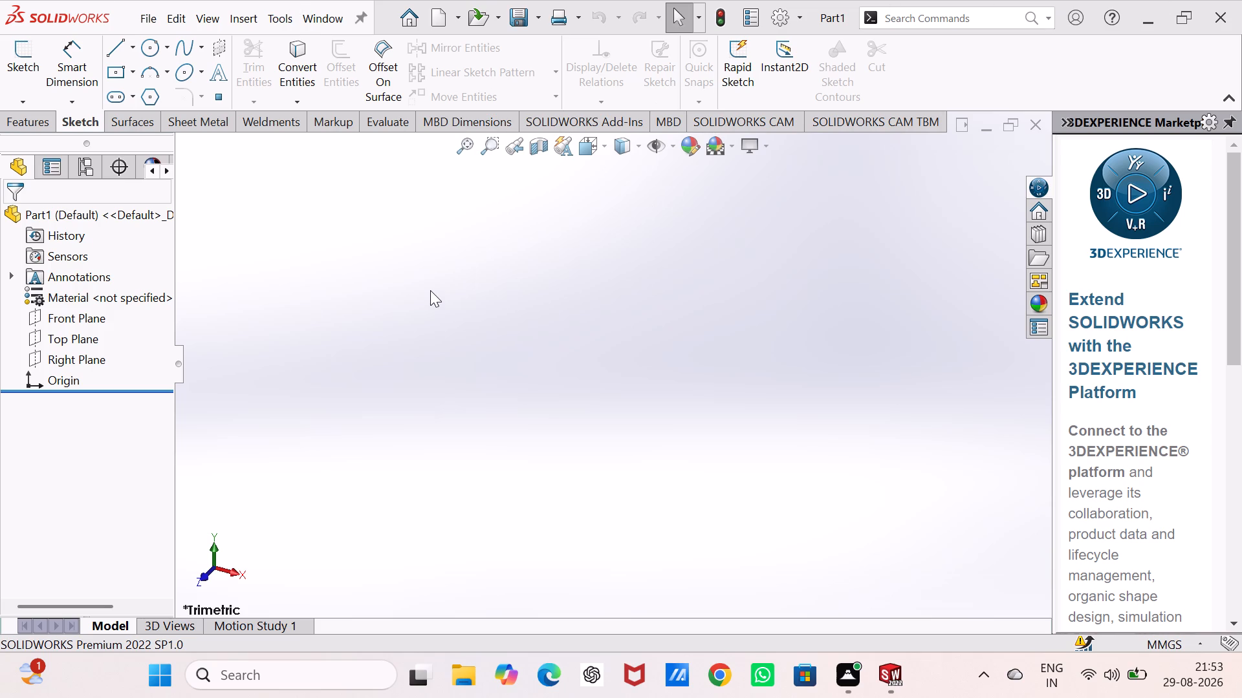
left_click(692, 284)
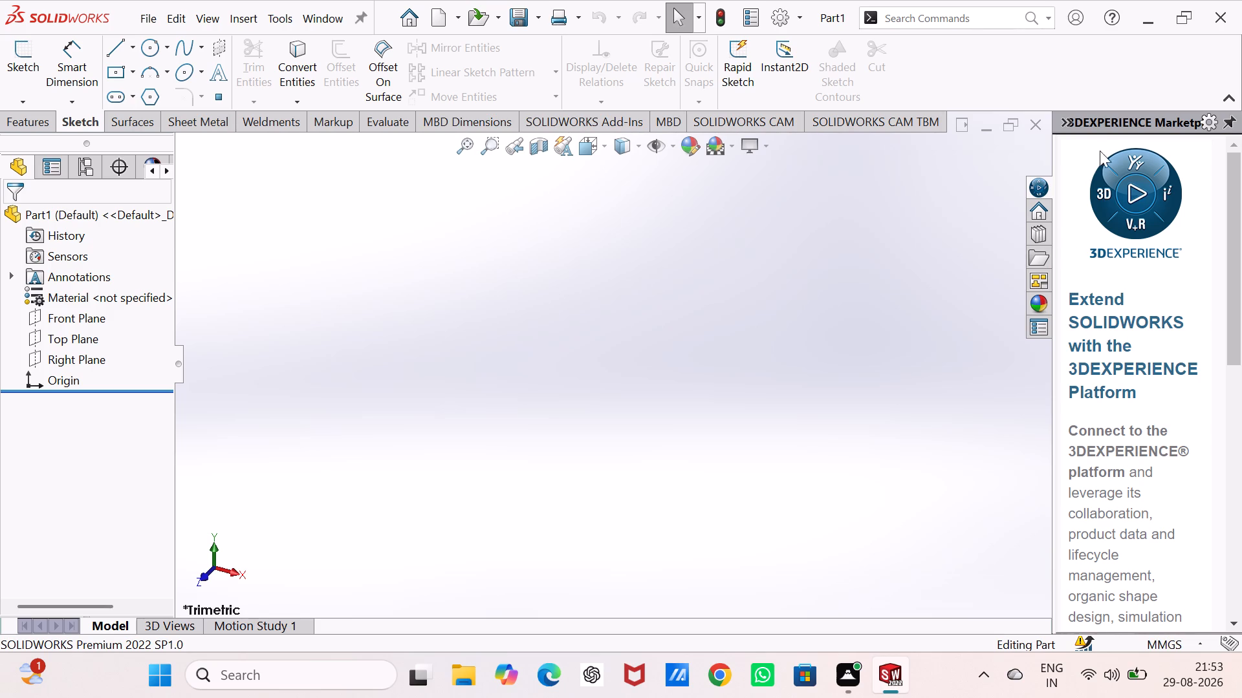
double_click(784, 365)
left_click_drag(784, 365, 812, 344)
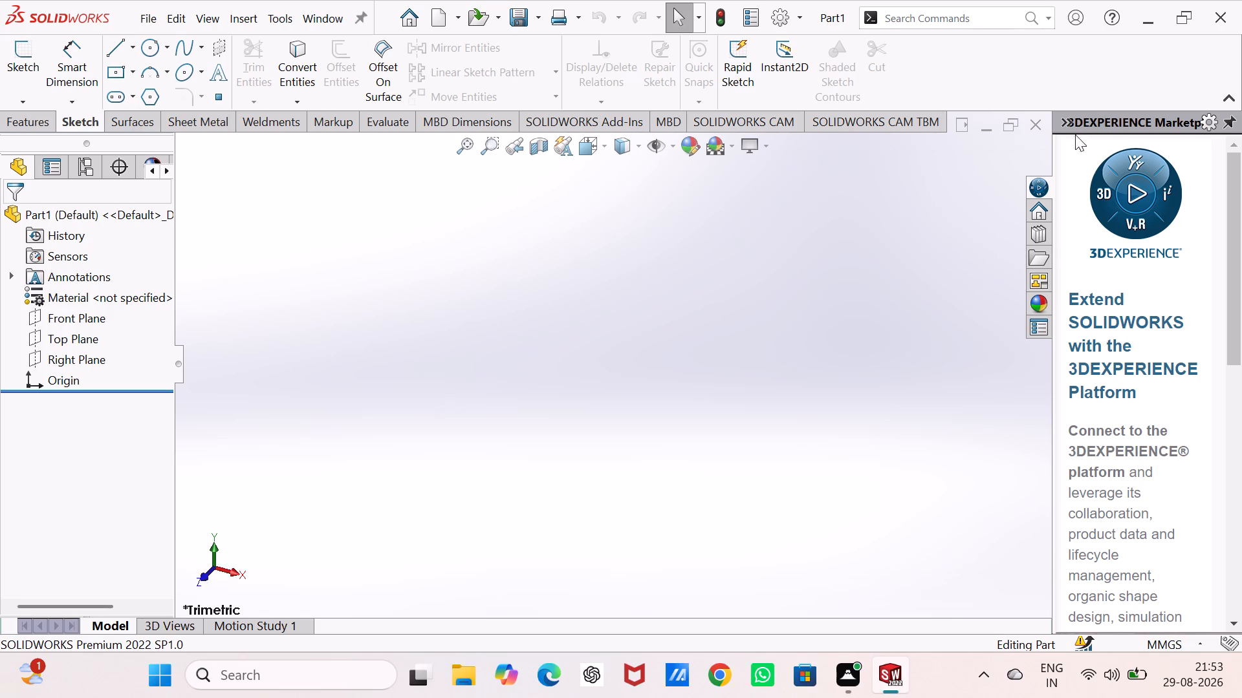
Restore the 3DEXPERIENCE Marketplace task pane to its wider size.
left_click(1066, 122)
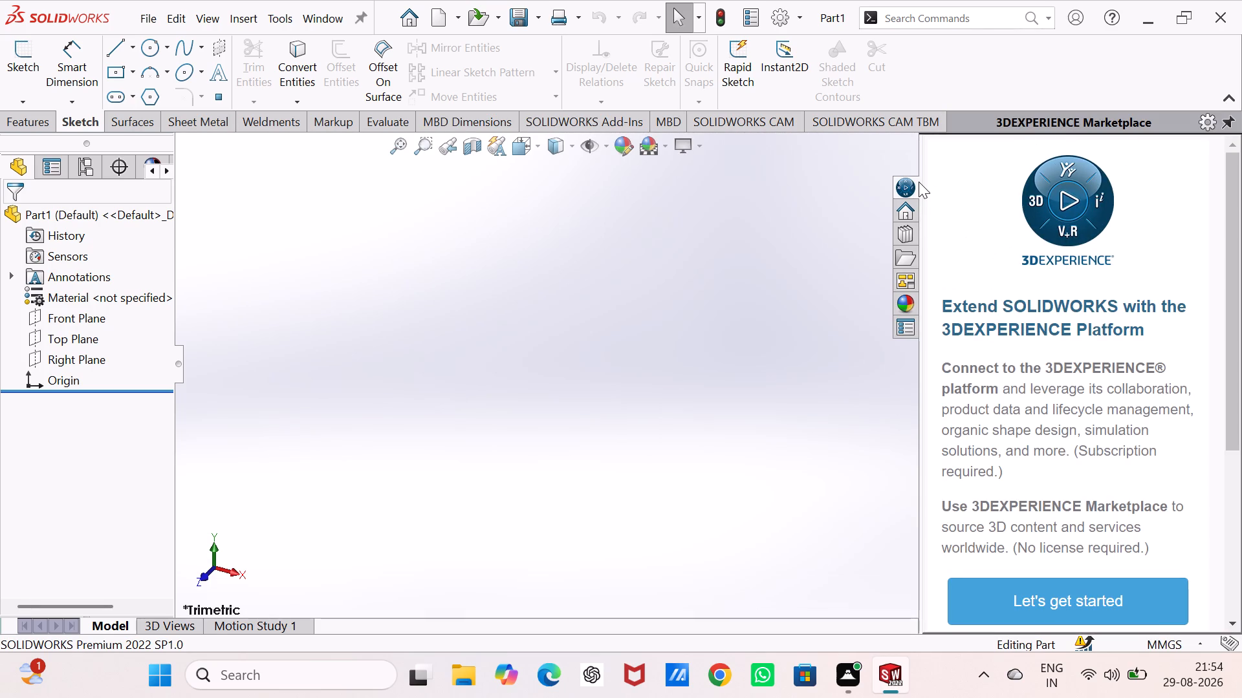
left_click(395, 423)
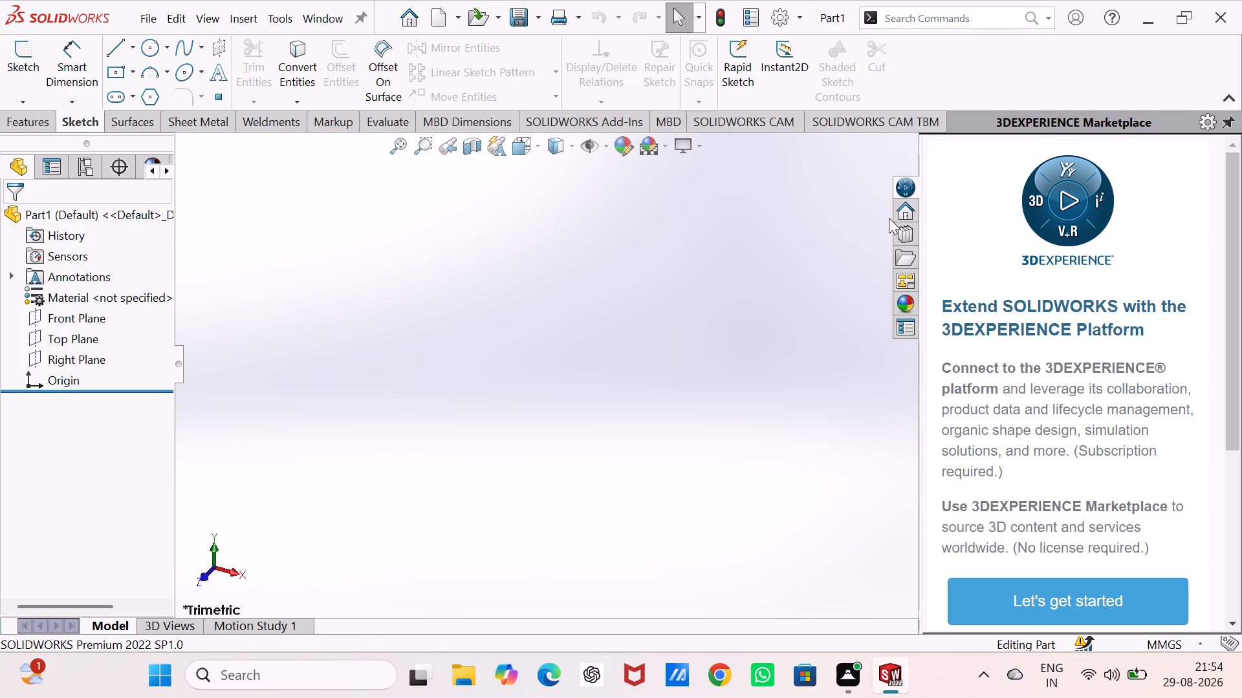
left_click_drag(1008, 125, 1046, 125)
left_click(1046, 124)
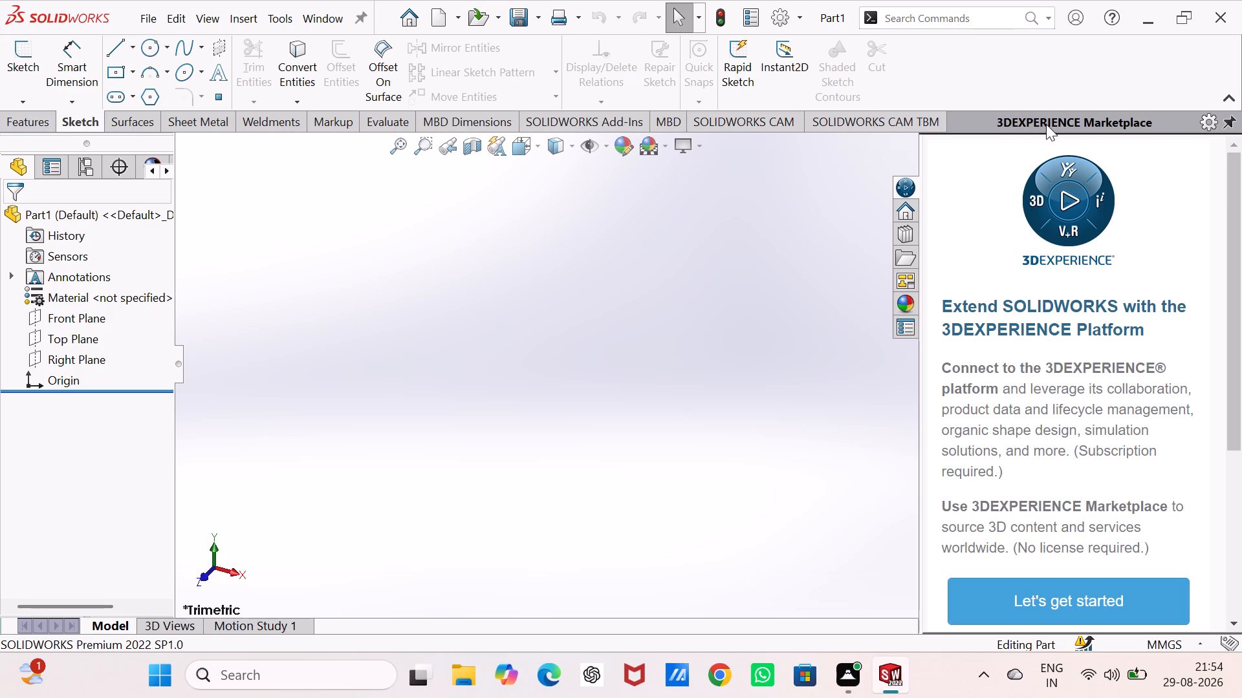
Start the 3DEXPERIENCE Marketplace get-started page and accept all 3DS cookies.
left_click(1017, 620)
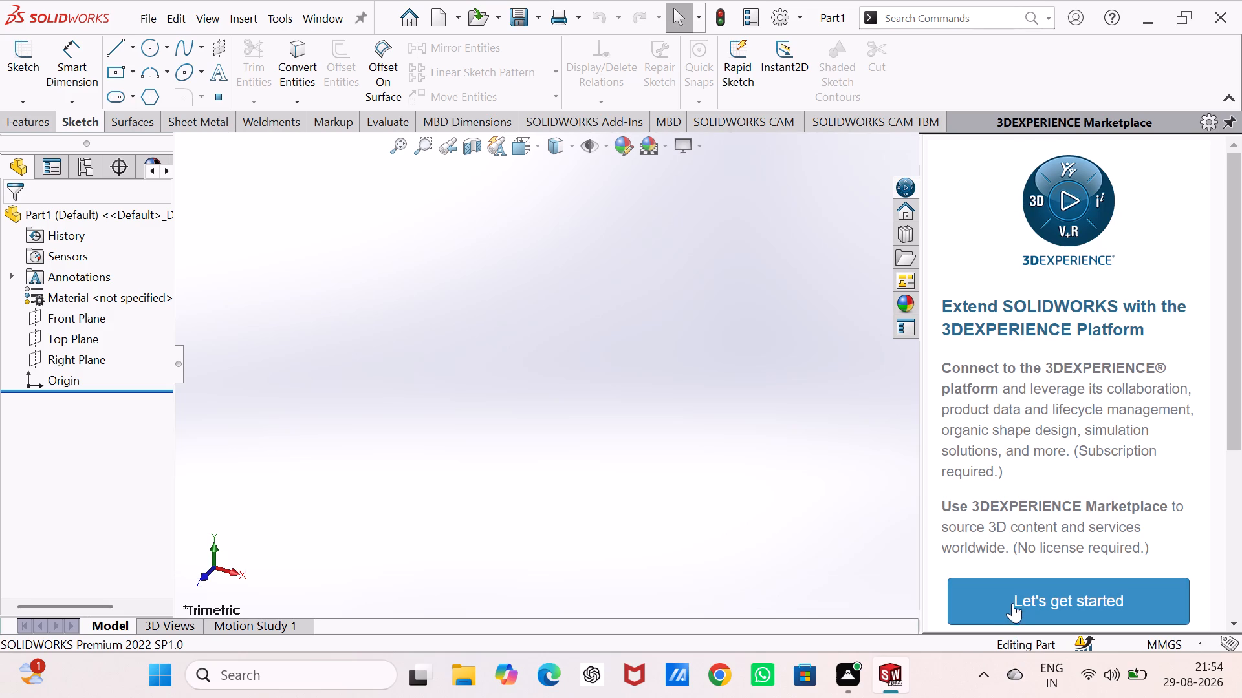
left_click(1013, 598)
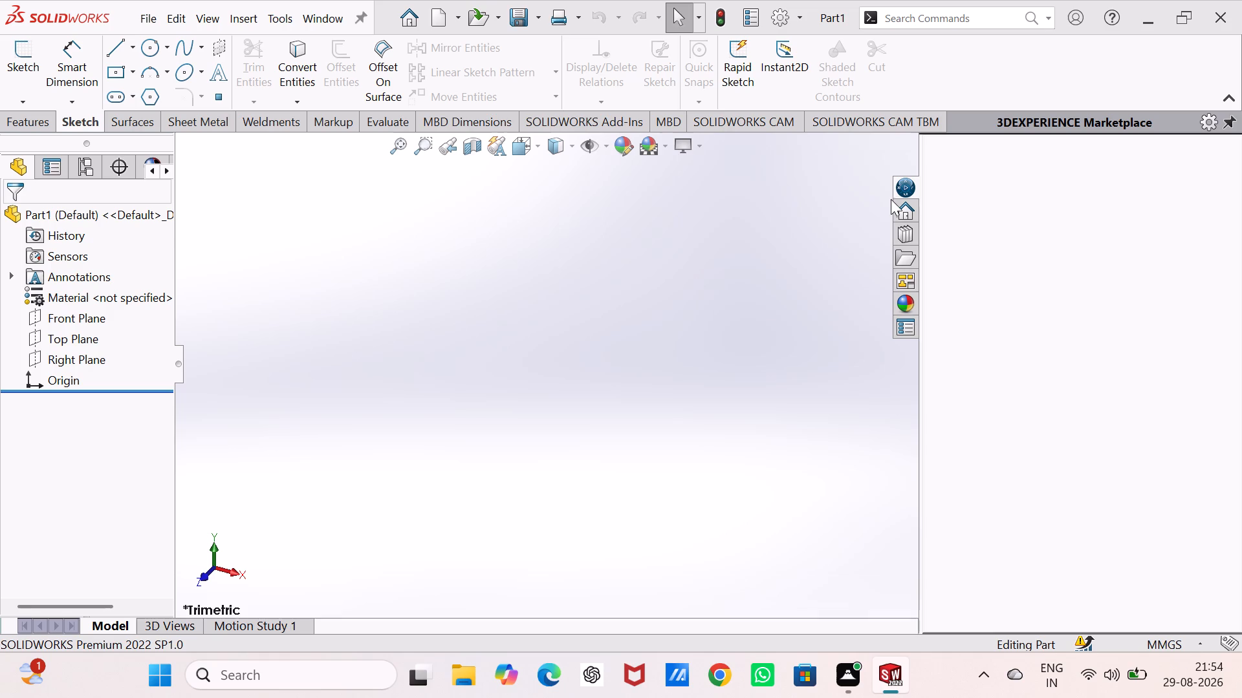
double_click(711, 242)
left_click(1208, 119)
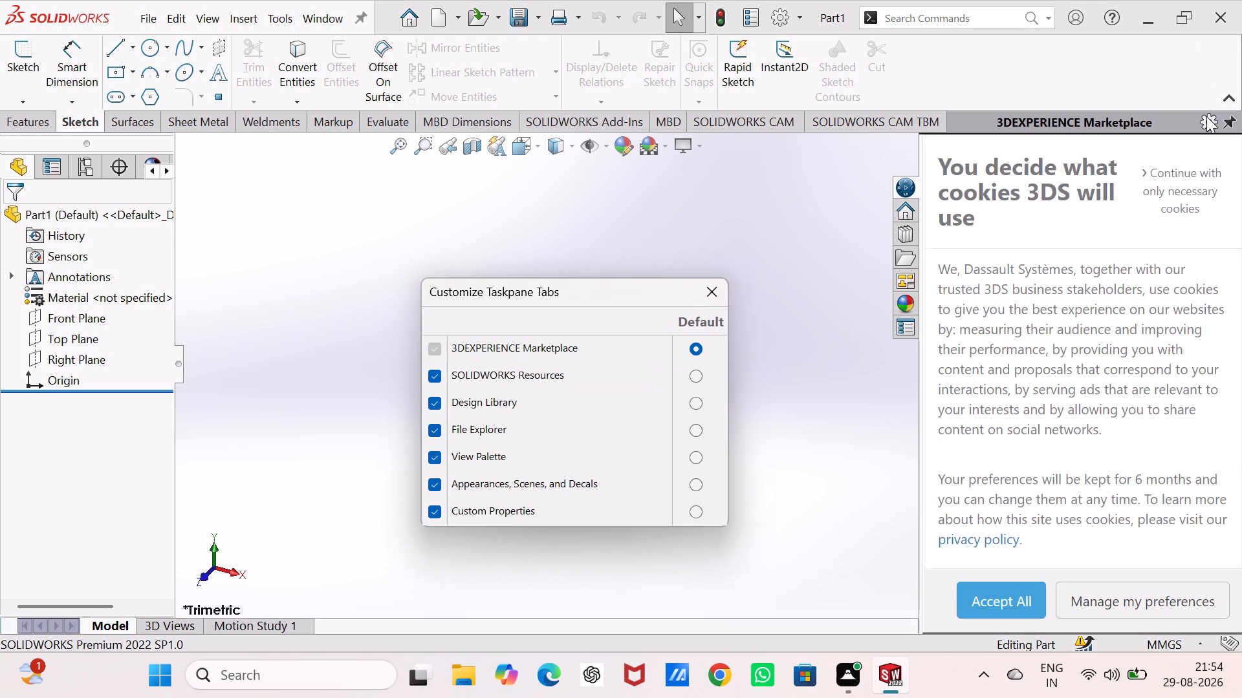
left_click(703, 282)
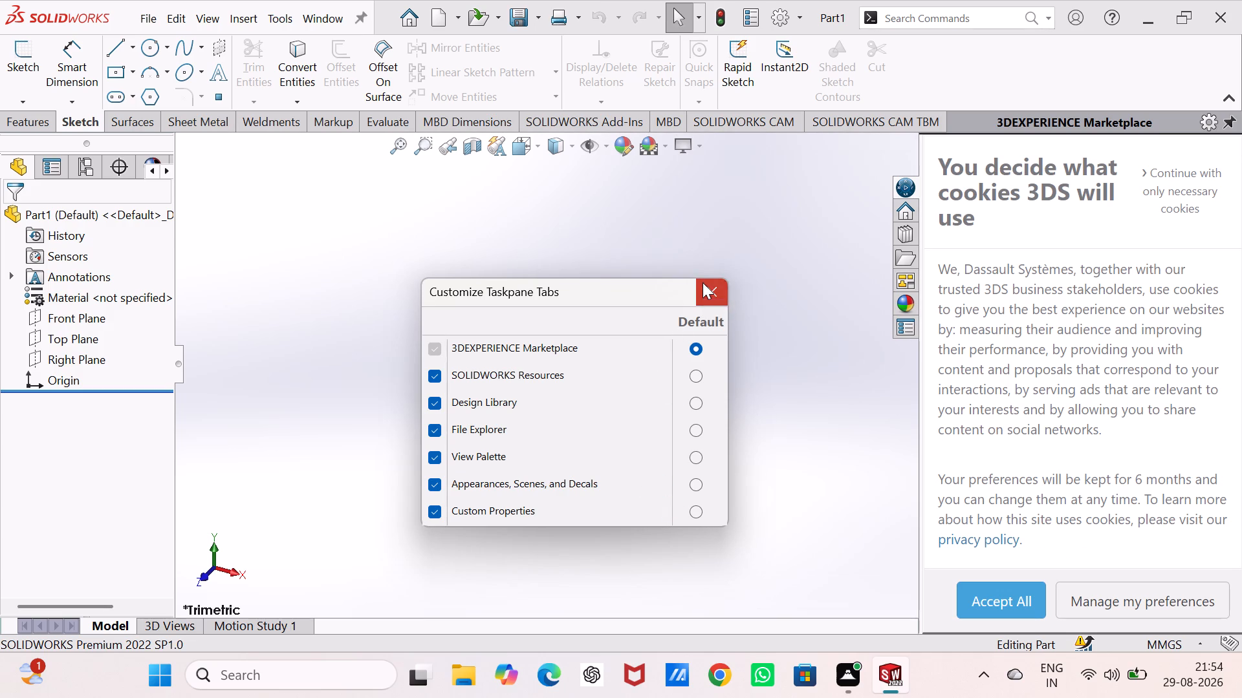
left_click(1035, 604)
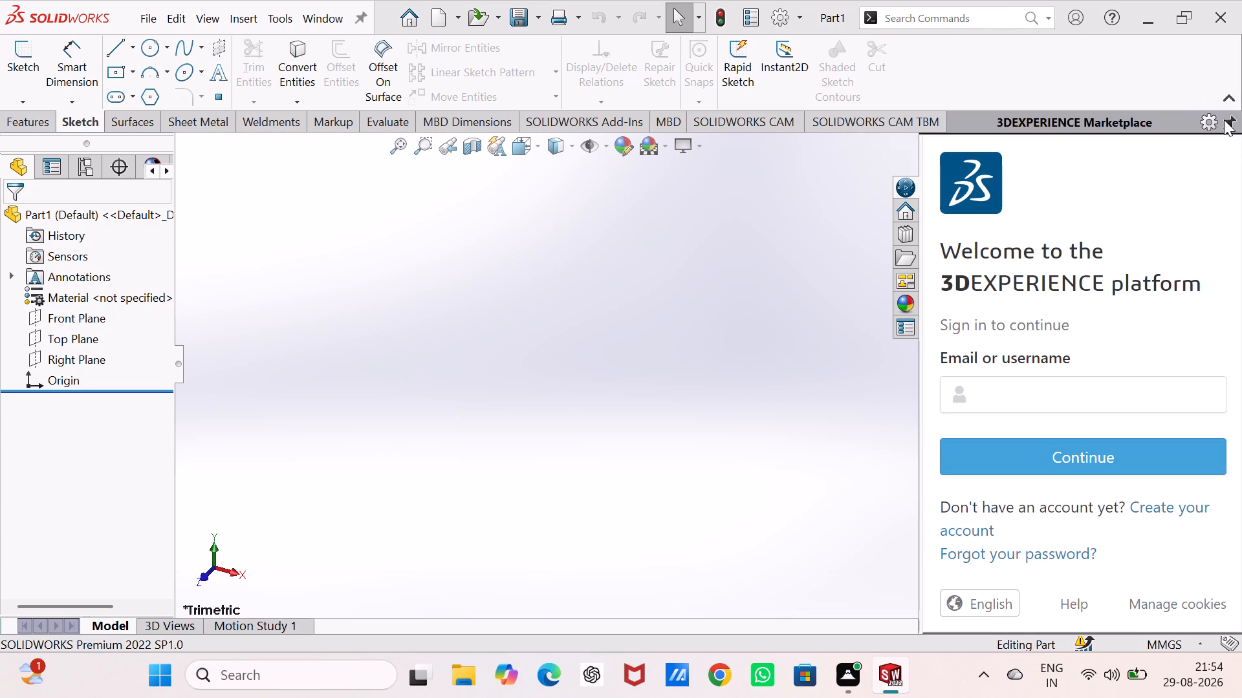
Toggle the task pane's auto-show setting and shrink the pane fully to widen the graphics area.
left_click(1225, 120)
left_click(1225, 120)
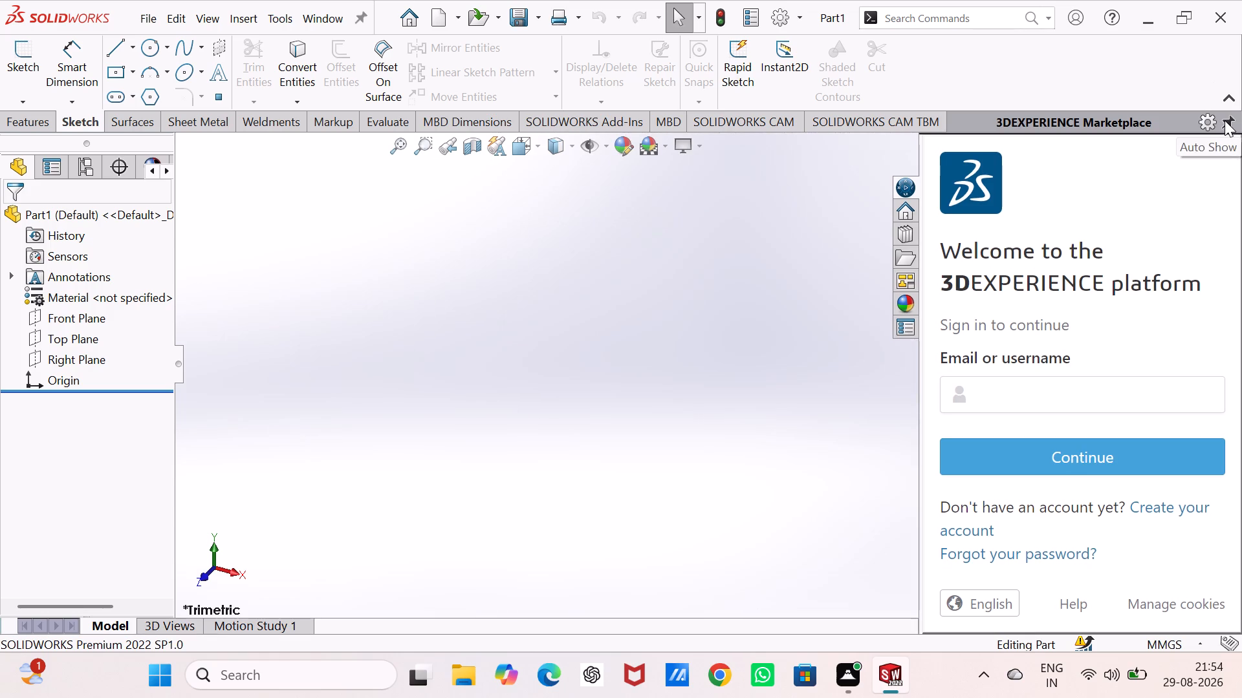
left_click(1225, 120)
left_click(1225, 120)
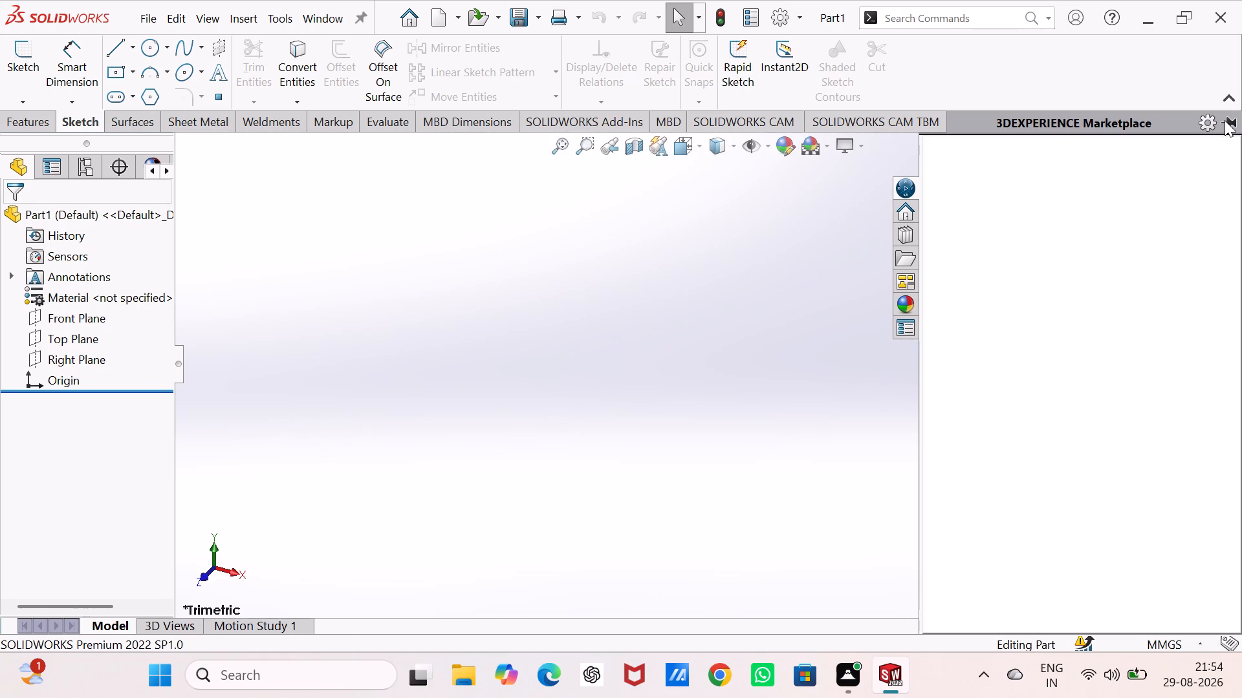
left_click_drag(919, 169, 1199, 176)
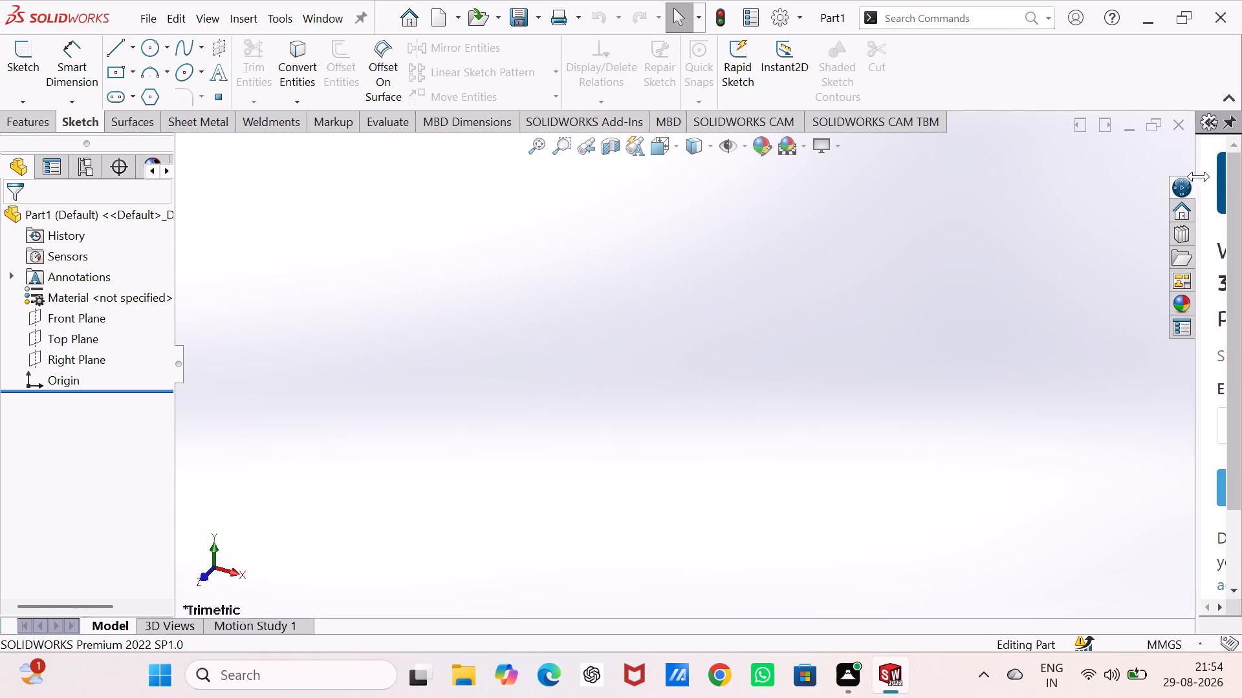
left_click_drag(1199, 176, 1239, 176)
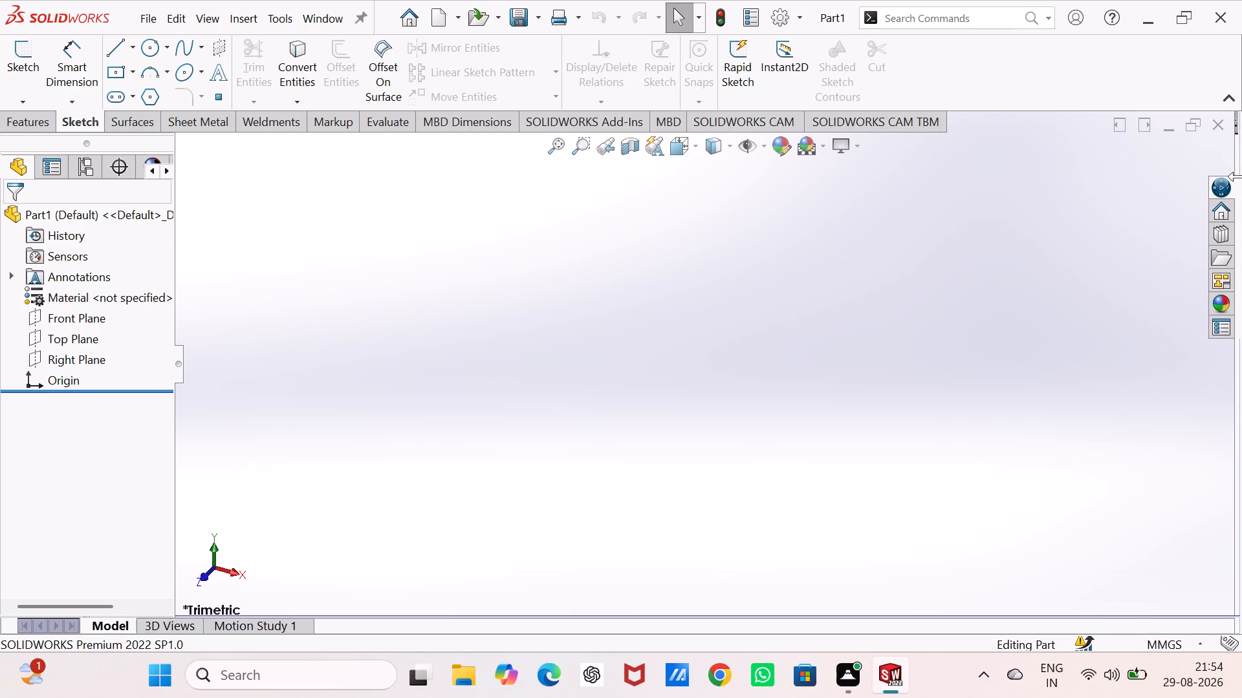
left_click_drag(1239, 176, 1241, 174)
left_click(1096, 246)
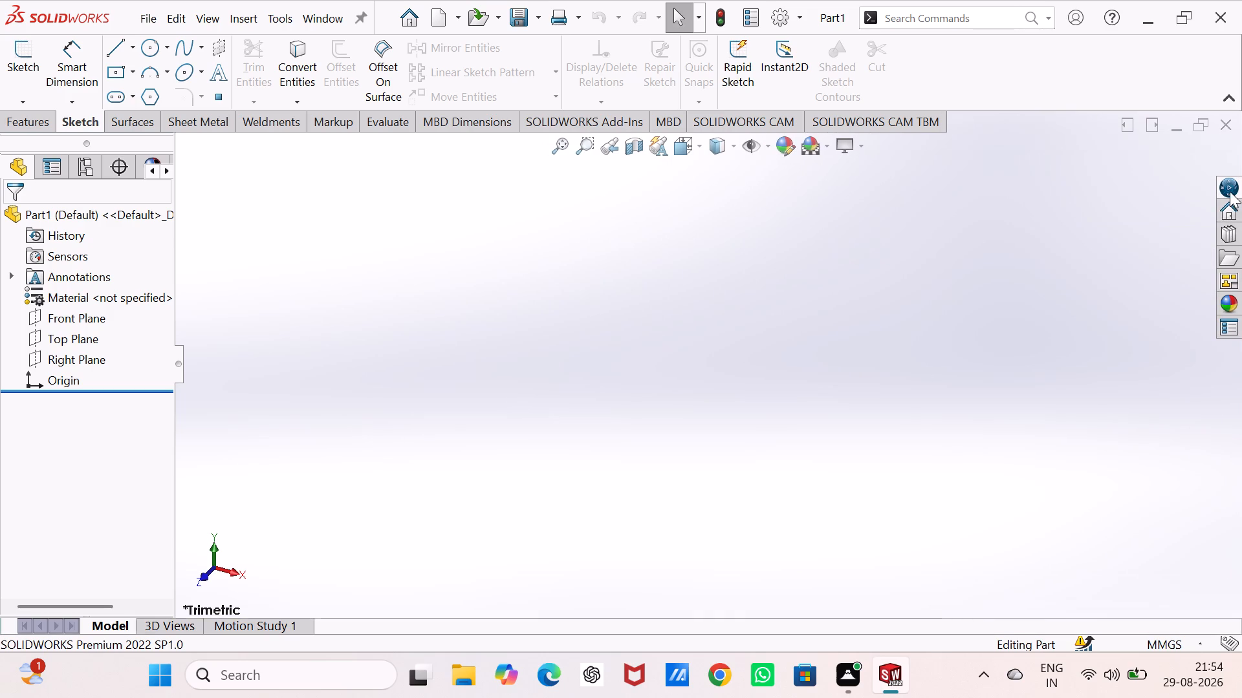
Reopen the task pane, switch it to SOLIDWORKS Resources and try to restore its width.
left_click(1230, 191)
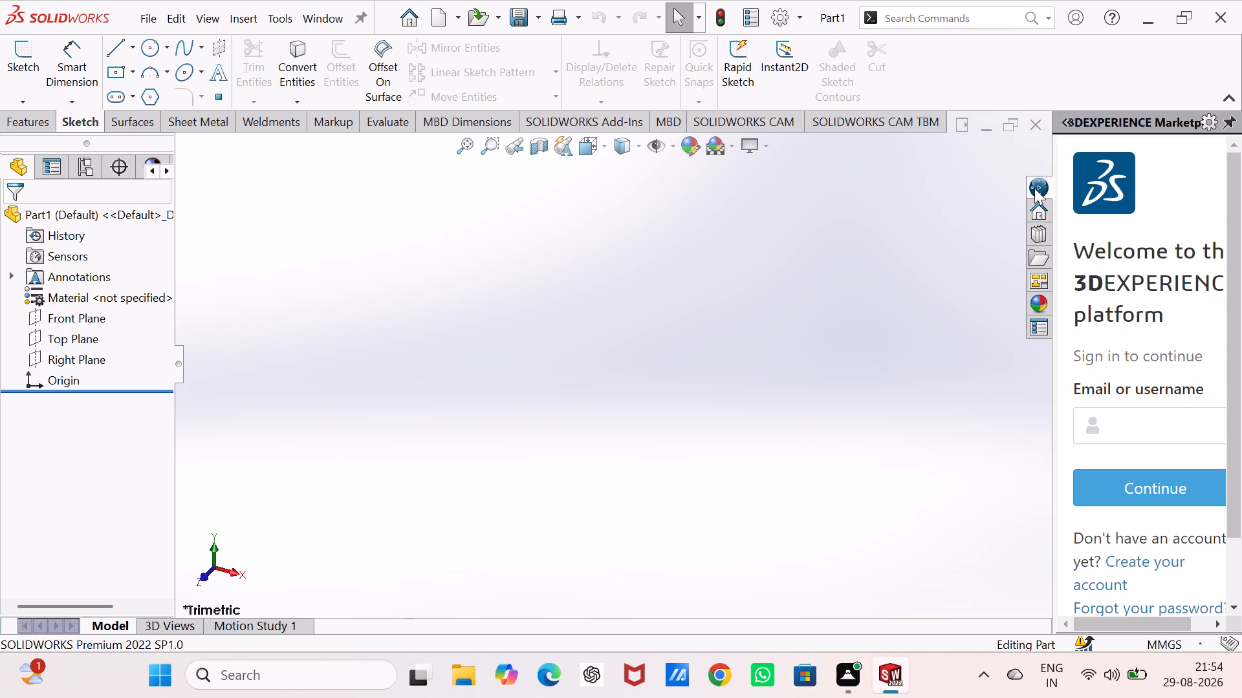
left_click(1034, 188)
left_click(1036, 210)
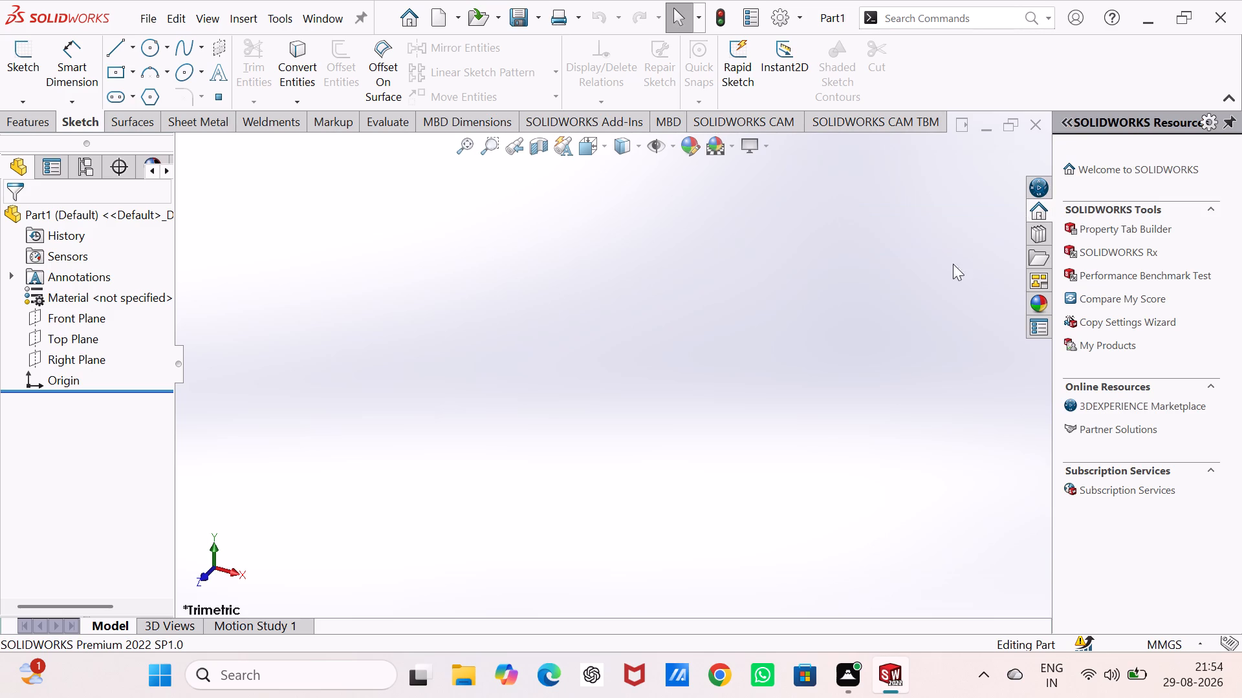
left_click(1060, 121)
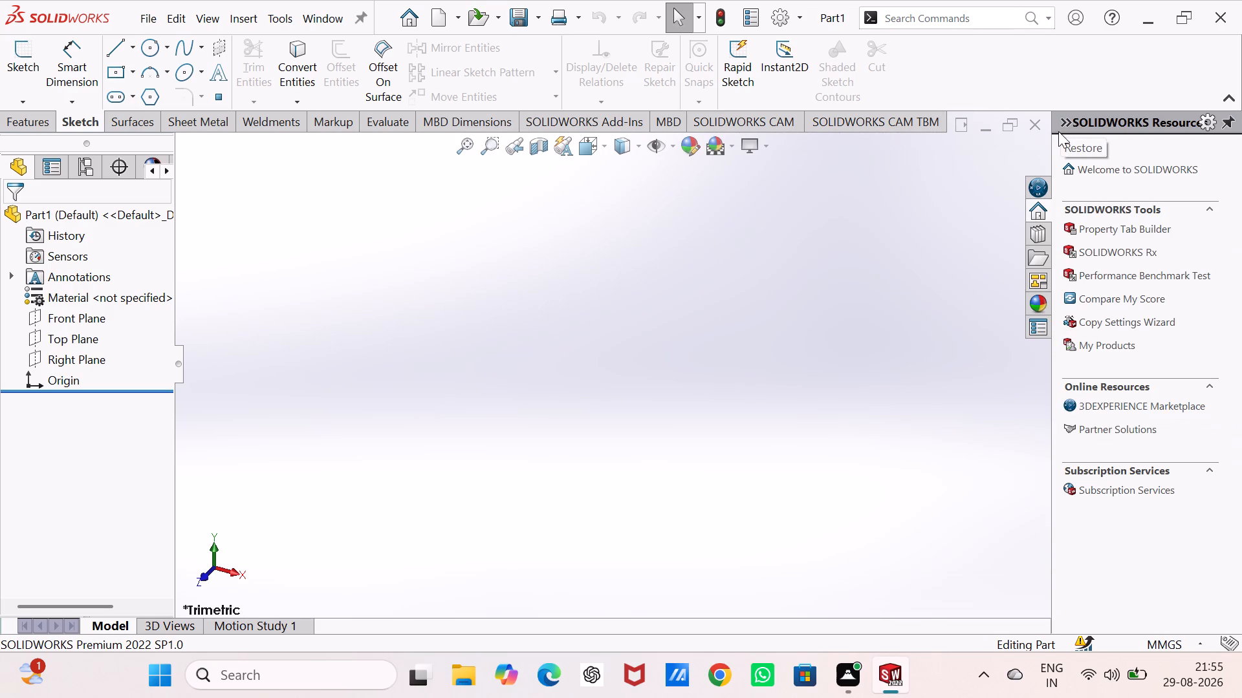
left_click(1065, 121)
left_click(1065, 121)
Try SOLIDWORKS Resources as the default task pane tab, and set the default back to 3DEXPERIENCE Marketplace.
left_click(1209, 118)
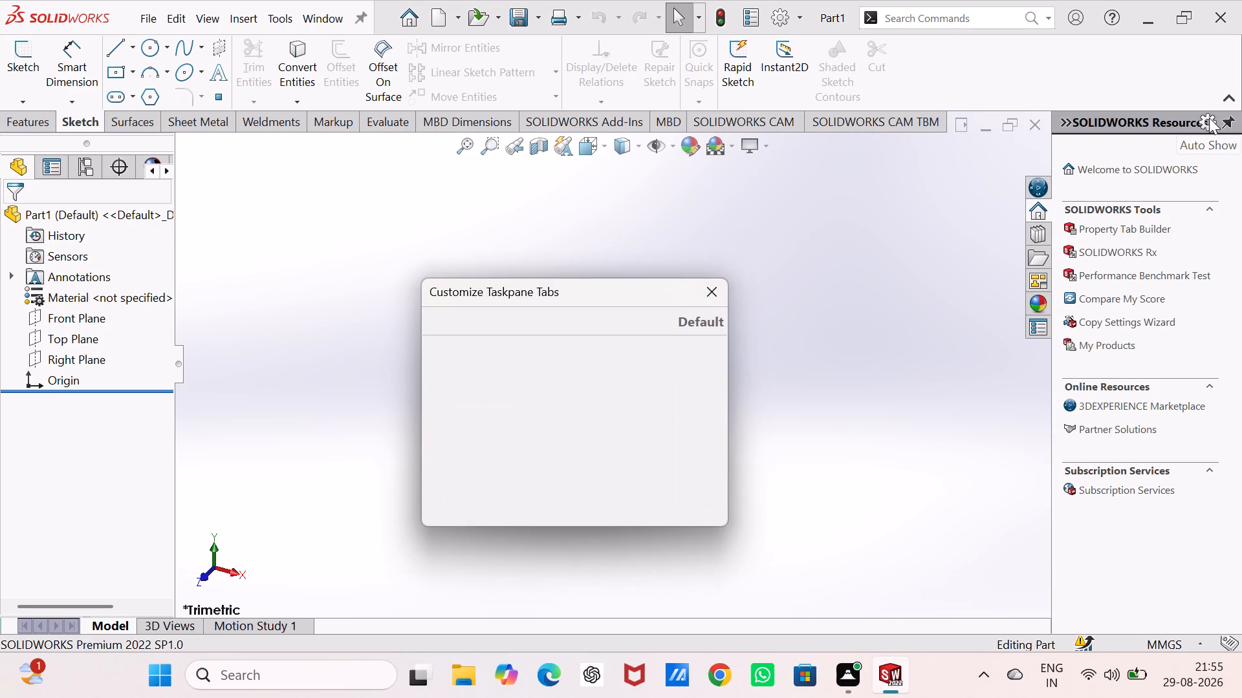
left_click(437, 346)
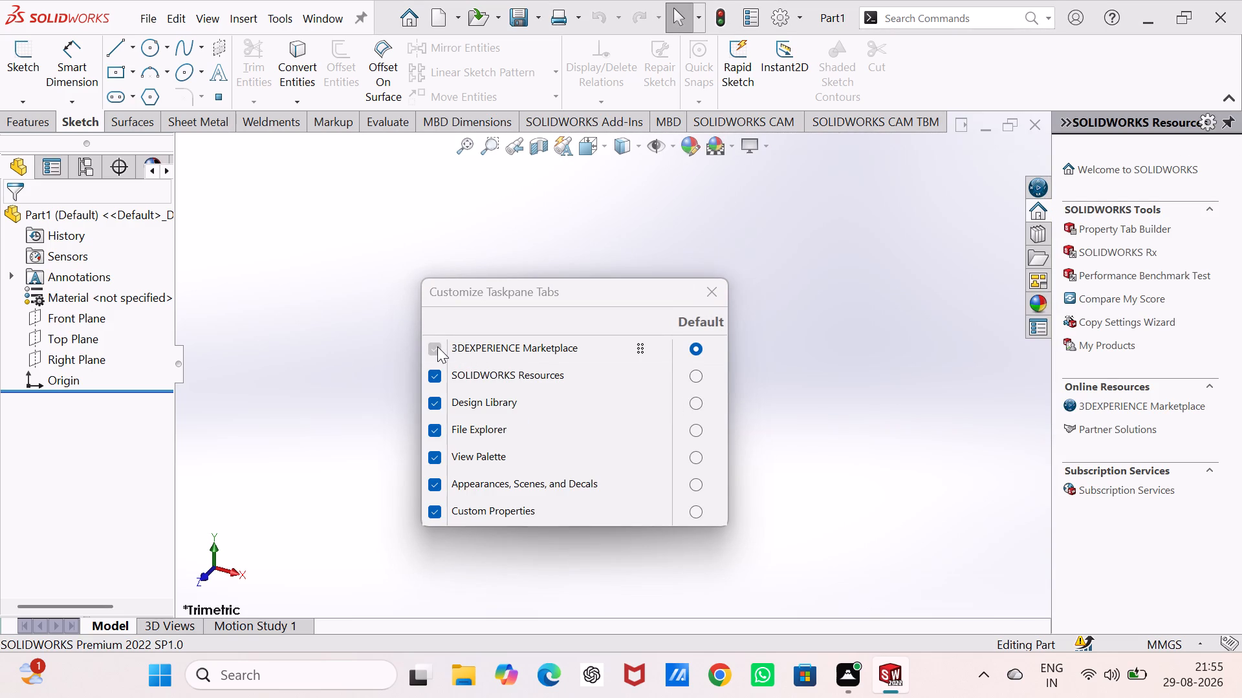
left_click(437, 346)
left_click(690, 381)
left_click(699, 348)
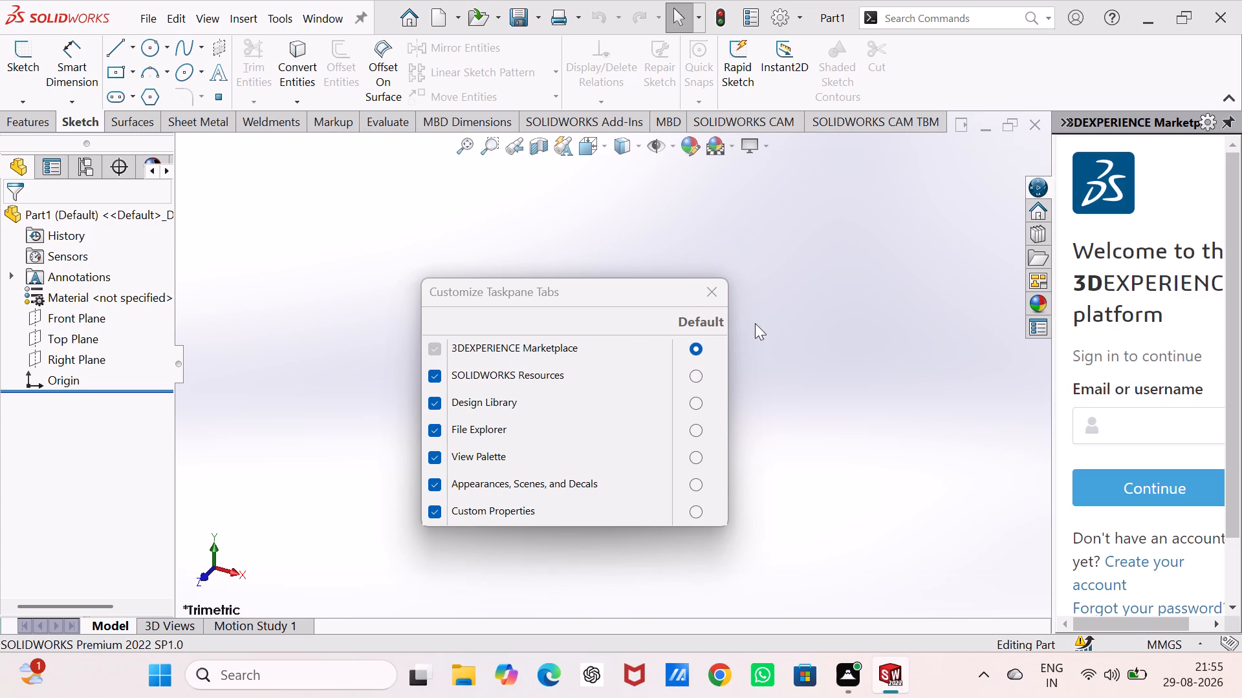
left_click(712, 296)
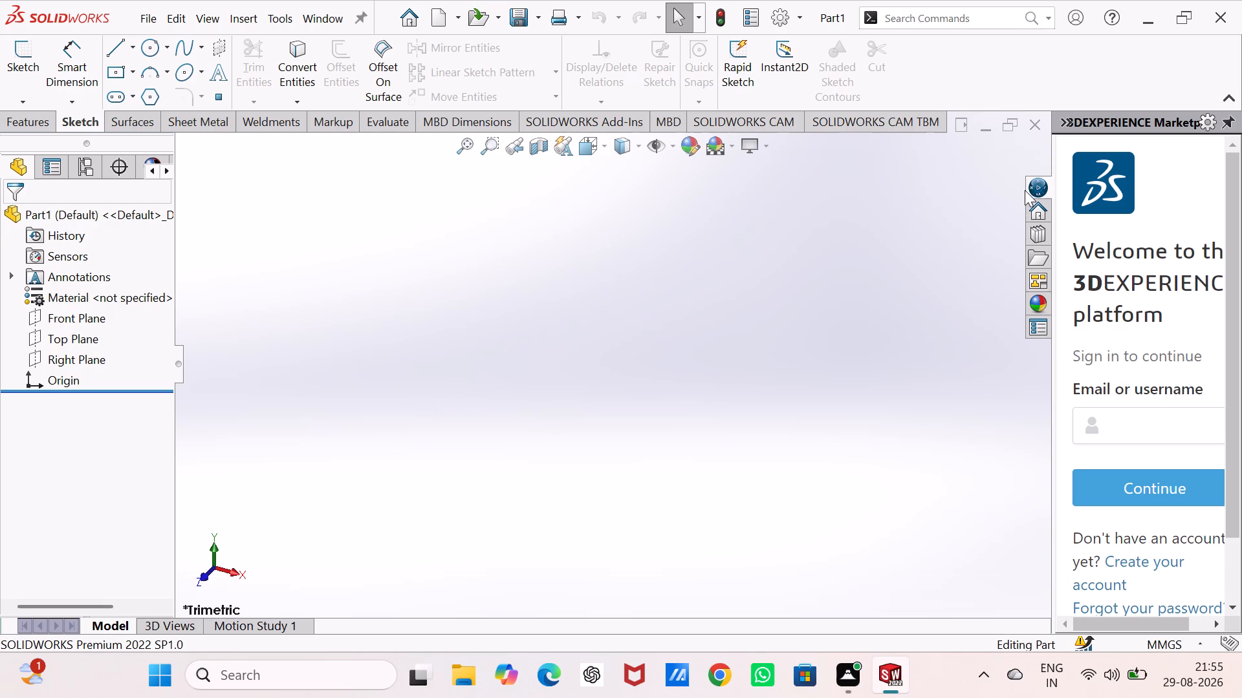
Shrink the 3DEXPERIENCE Marketplace task pane to the window edge so the graphics area is fully widened.
left_click_drag(1024, 226, 1025, 226)
left_click_drag(1025, 226, 1078, 180)
left_click(1043, 215)
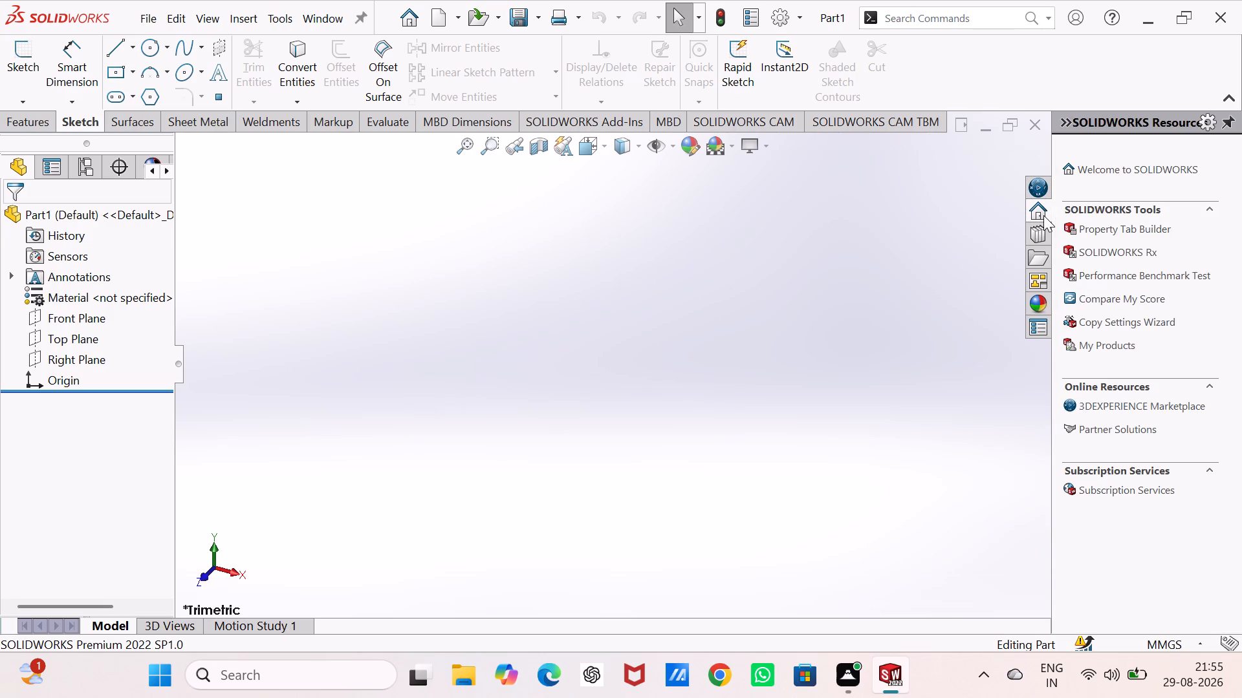
left_click(1037, 185)
left_click(1061, 117)
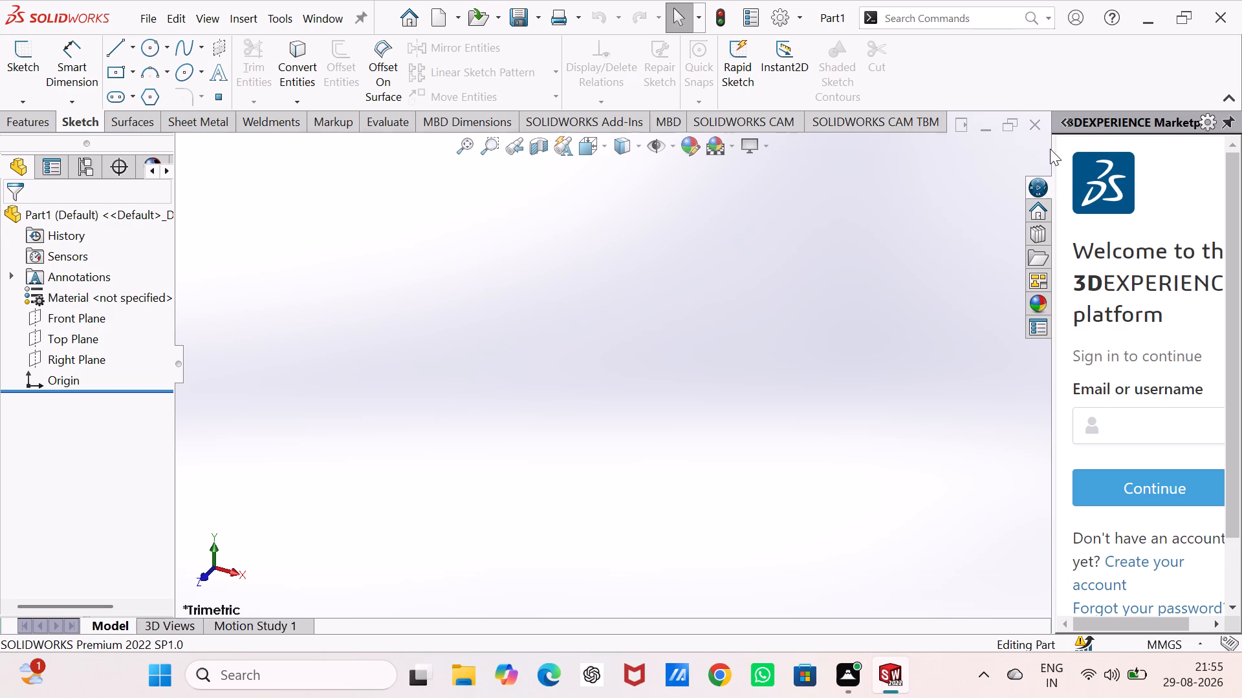
left_click_drag(1052, 147, 1181, 151)
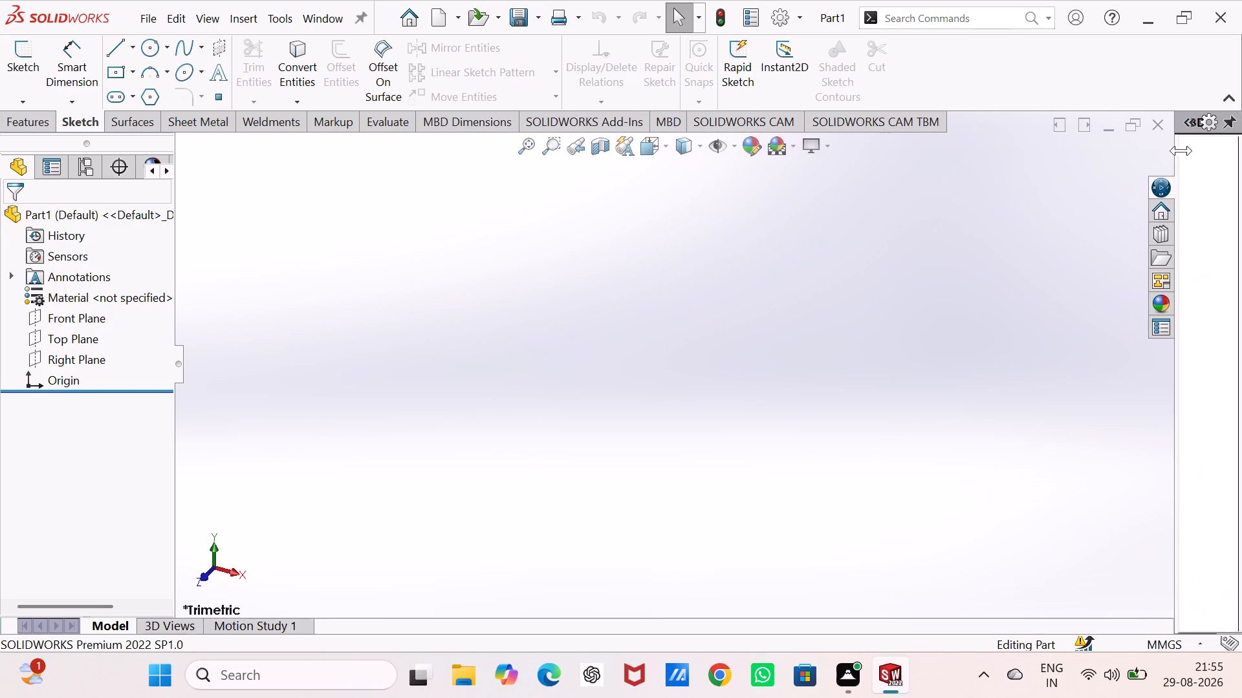
left_click_drag(1181, 151, 1239, 140)
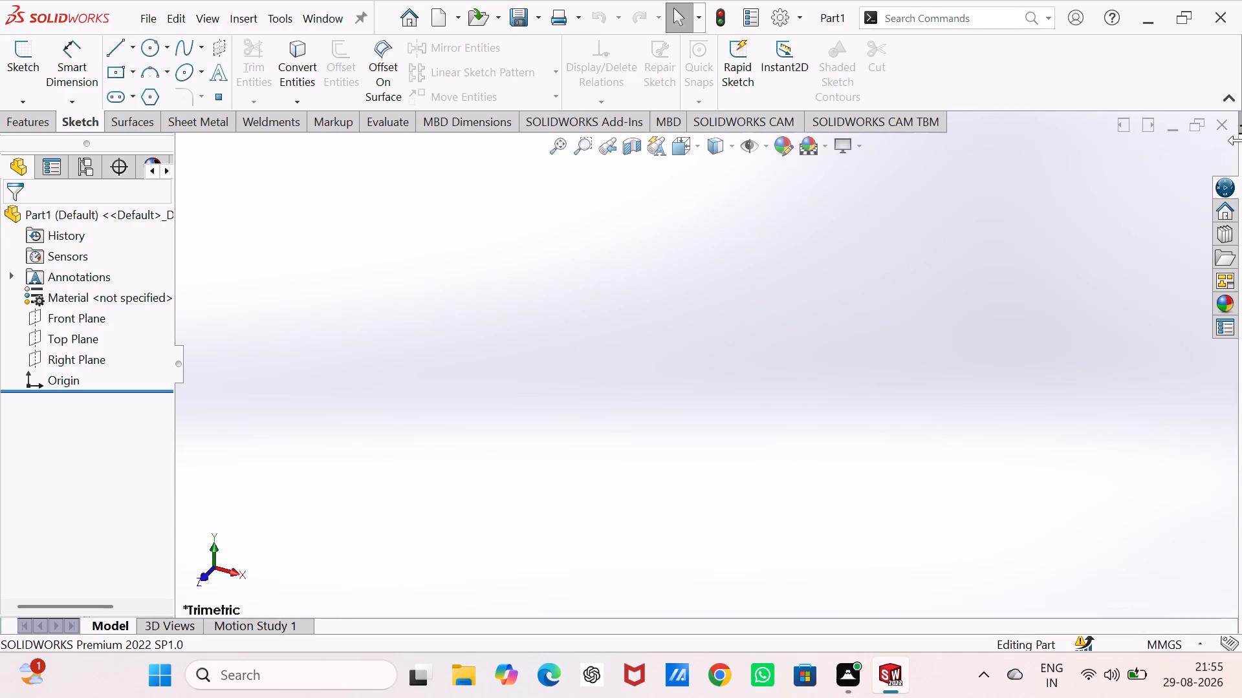
Push the shrunken task pane fully against the window edge.
left_click_drag(1239, 140, 1241, 140)
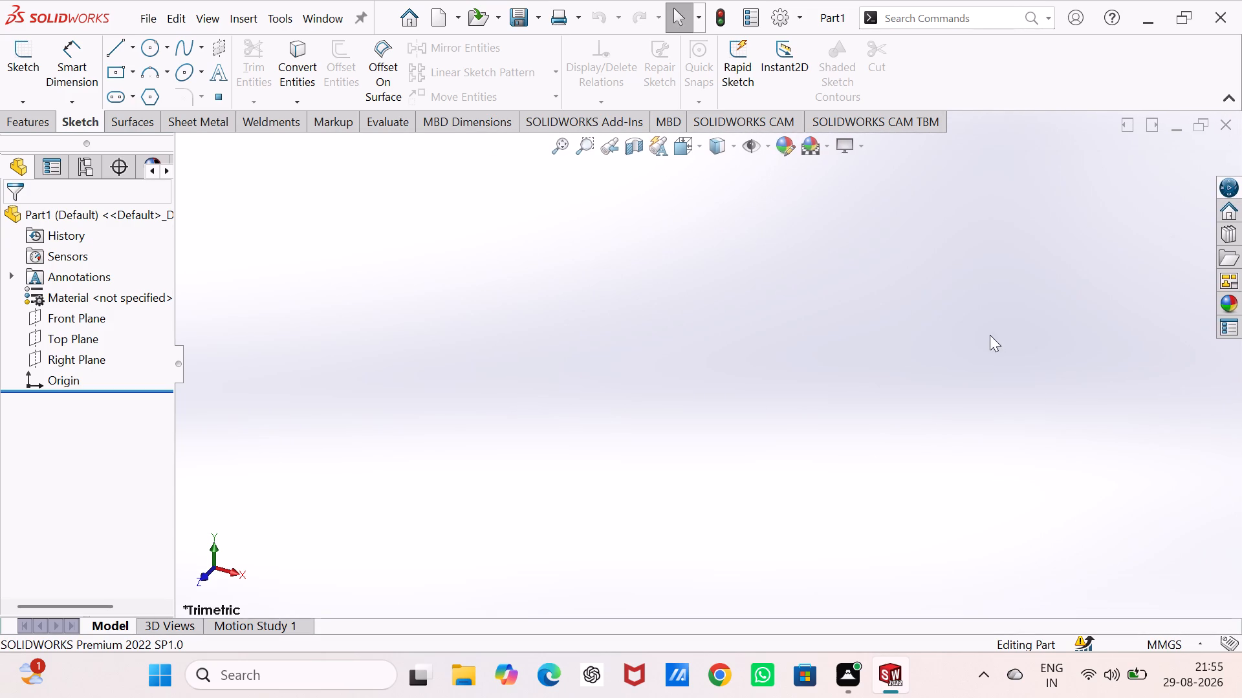
left_click(990, 335)
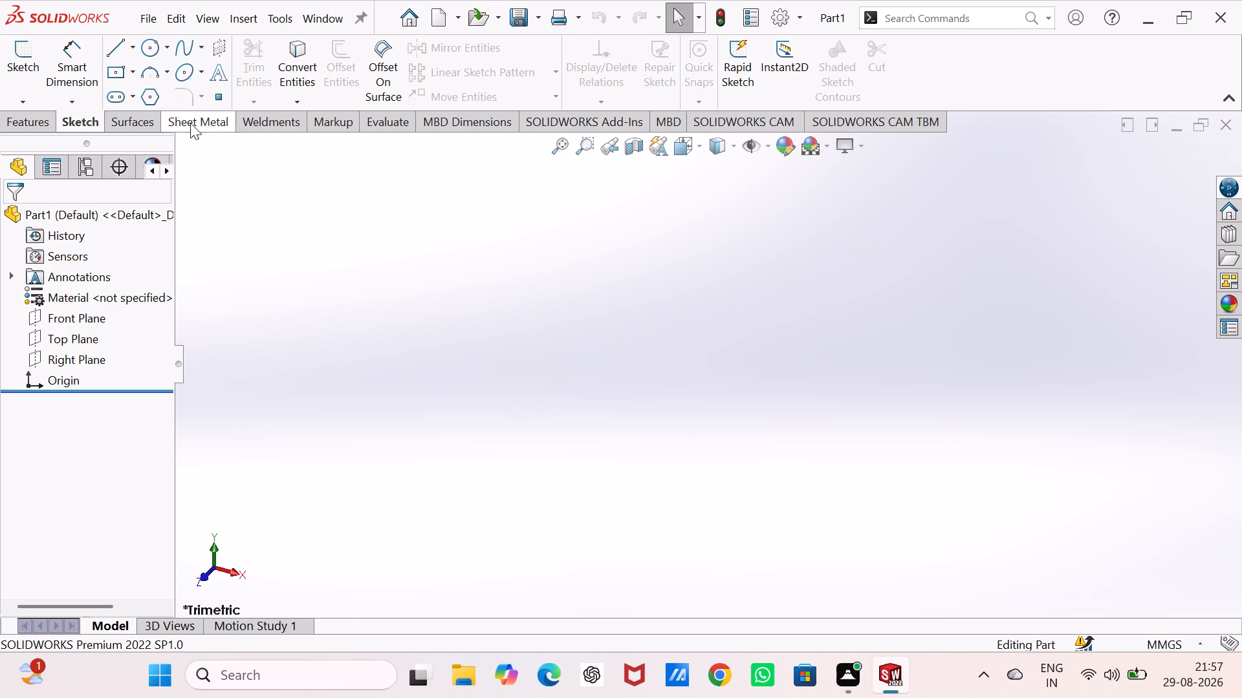
Start a sketch on the Top Plane and draw a circle about 59 mm in radius centred on the origin.
left_click(72, 331)
left_click(81, 304)
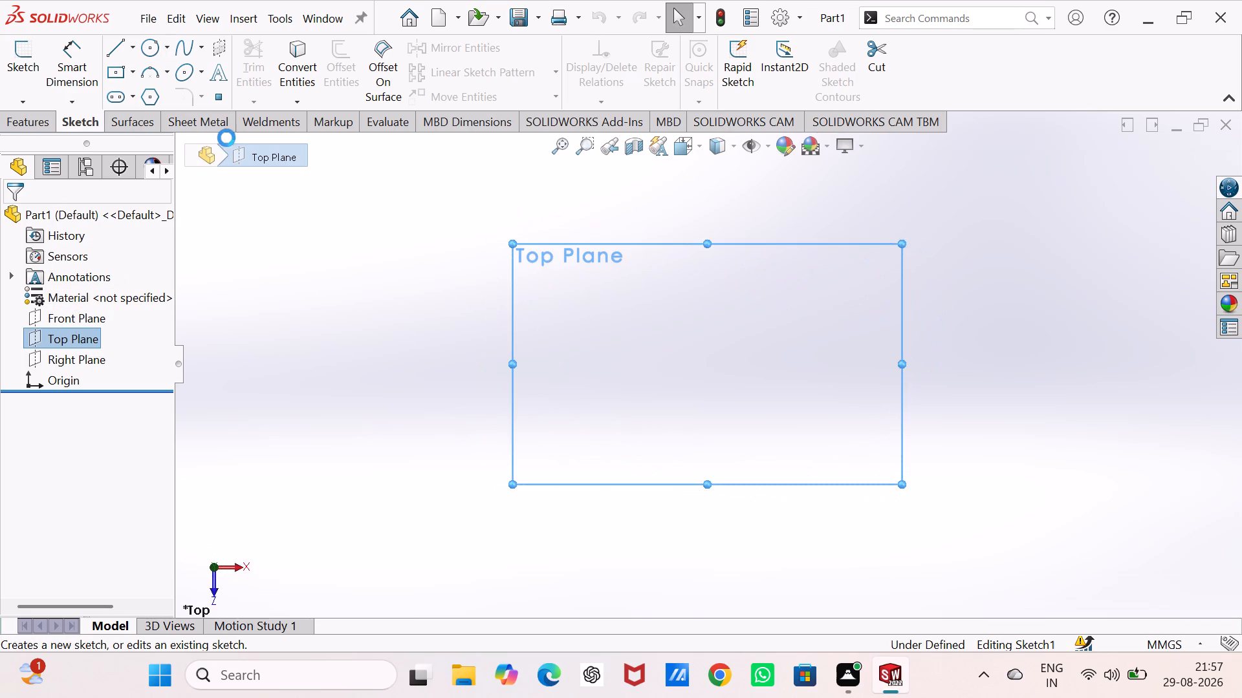
left_click(151, 45)
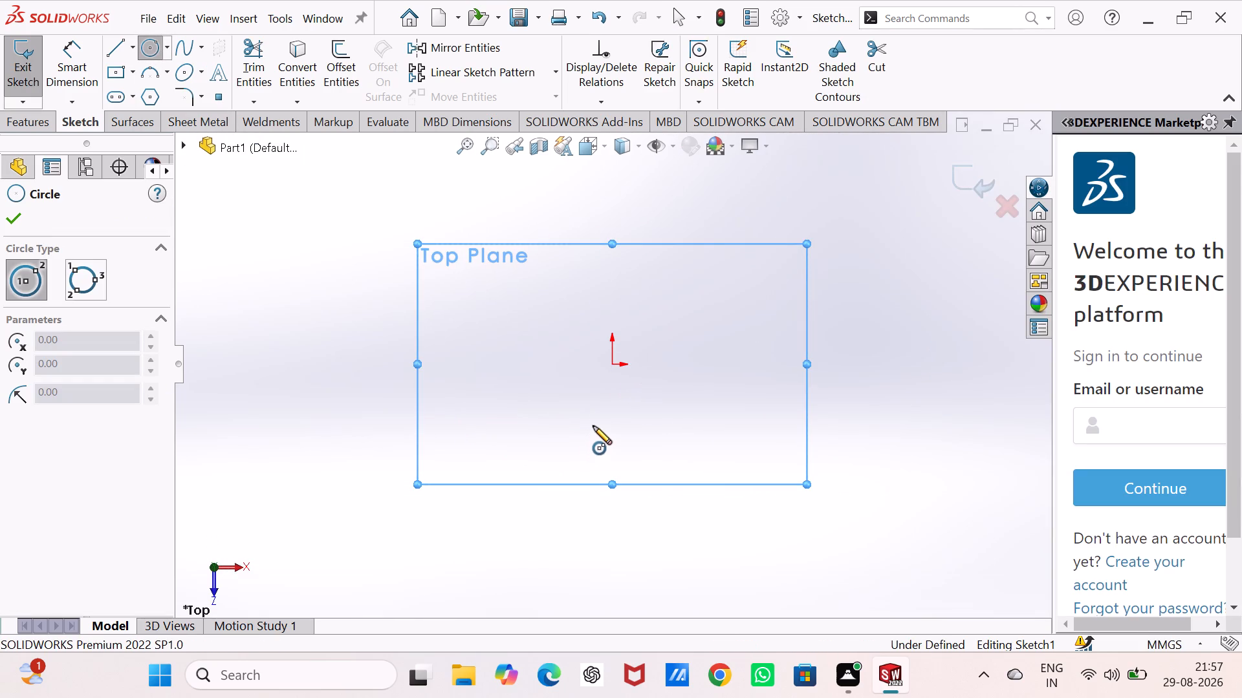
left_click(613, 364)
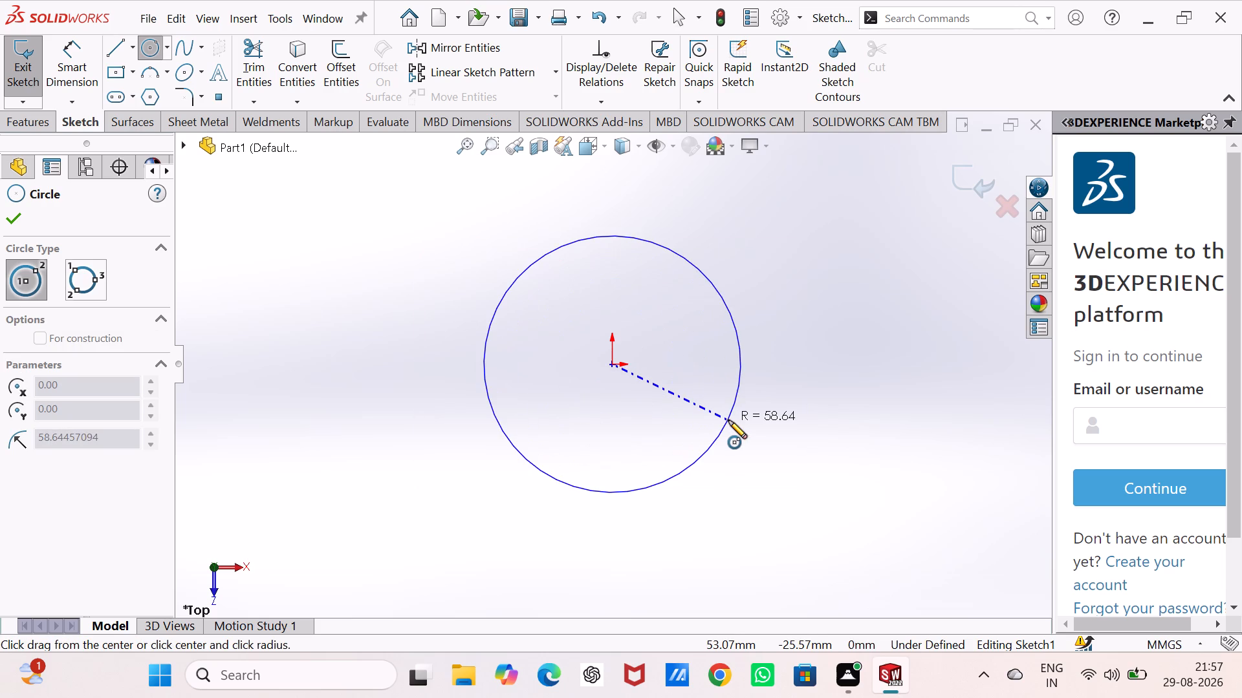
key("Tab")
type("90")
left_click(729, 420)
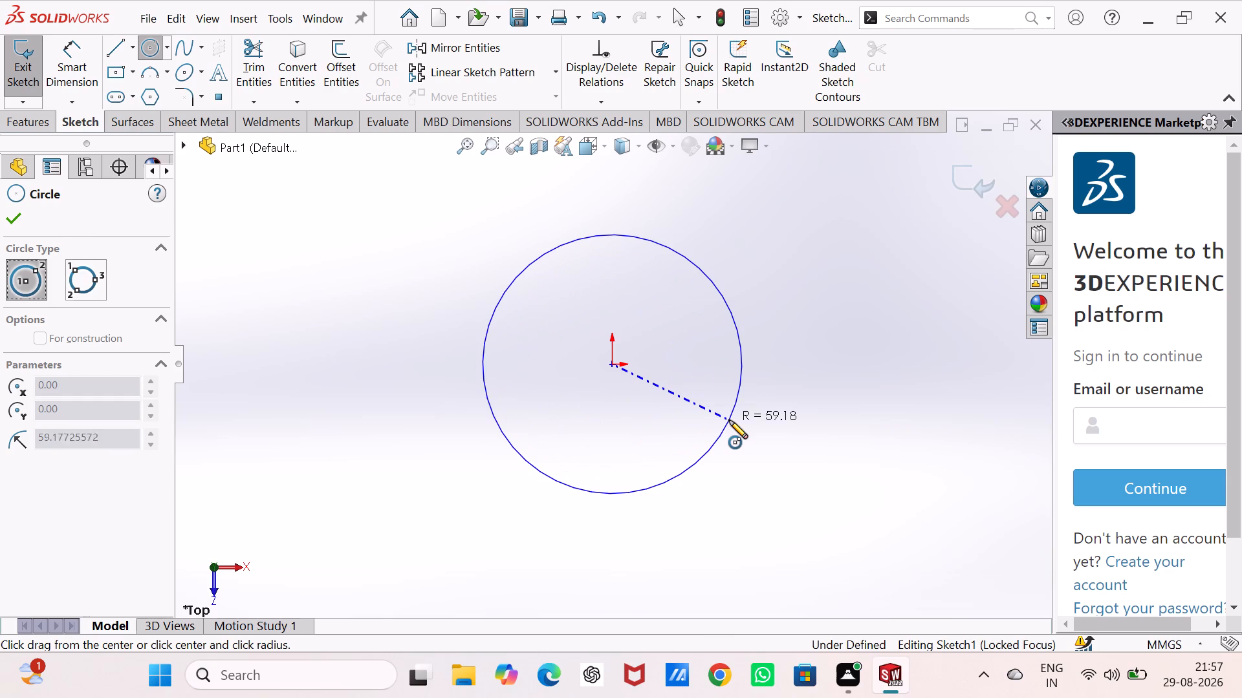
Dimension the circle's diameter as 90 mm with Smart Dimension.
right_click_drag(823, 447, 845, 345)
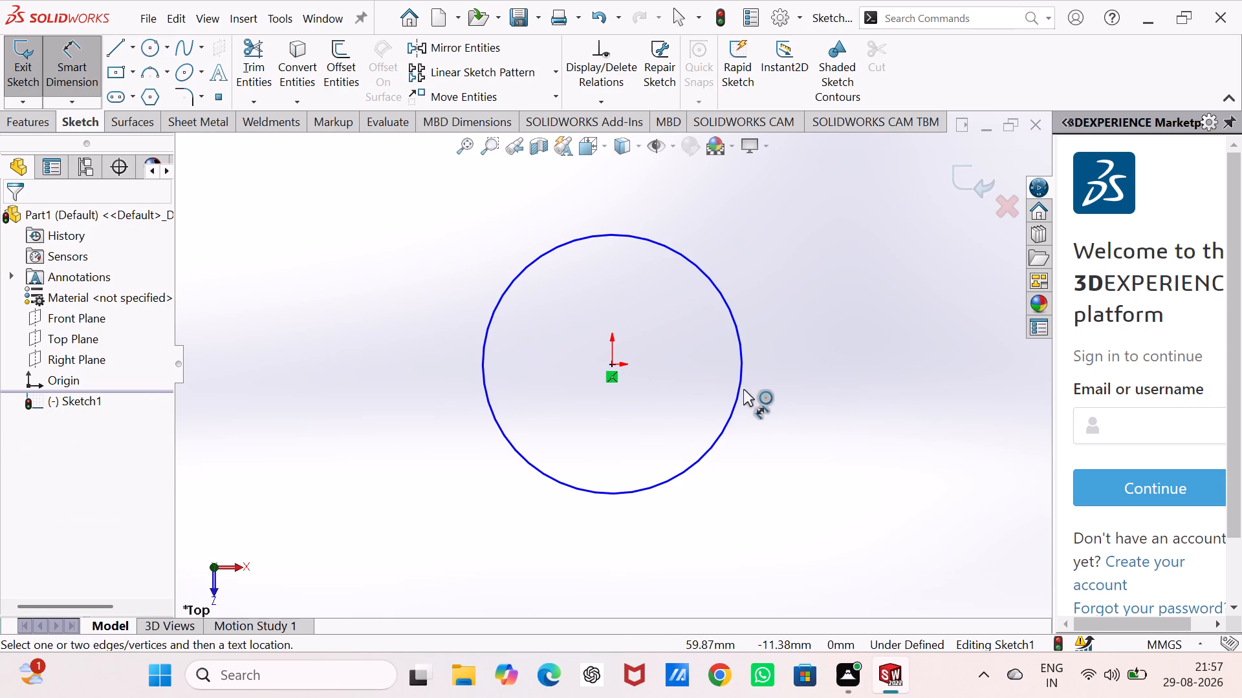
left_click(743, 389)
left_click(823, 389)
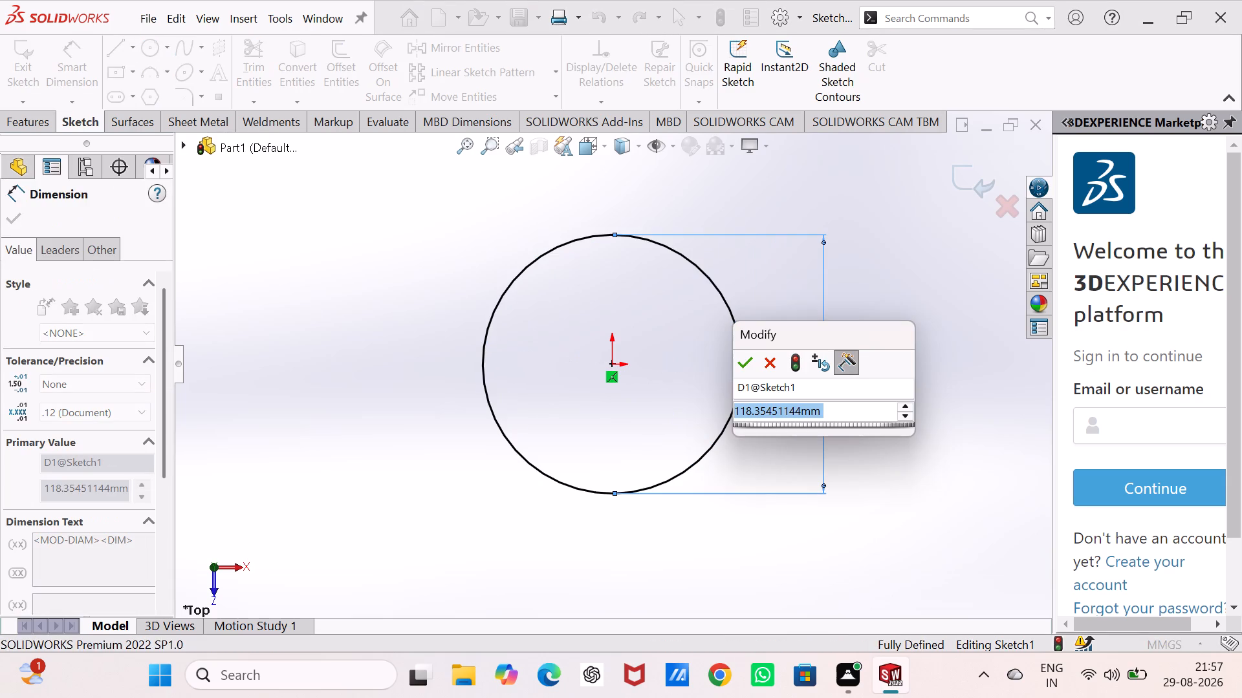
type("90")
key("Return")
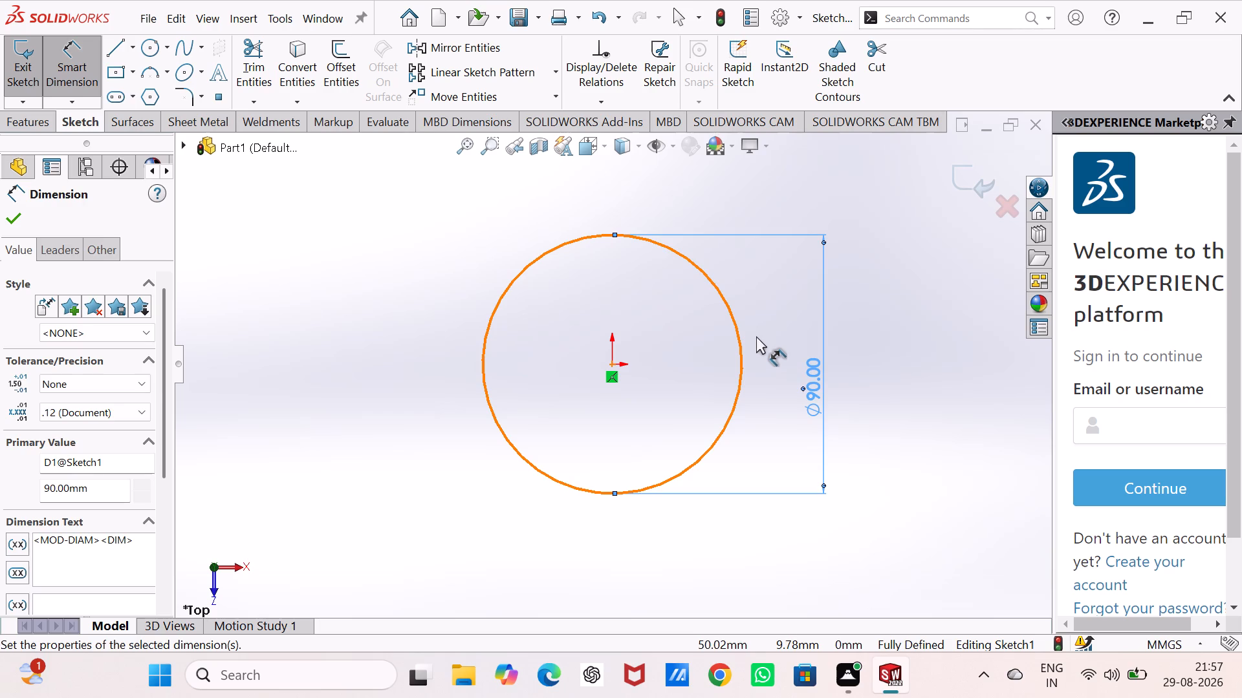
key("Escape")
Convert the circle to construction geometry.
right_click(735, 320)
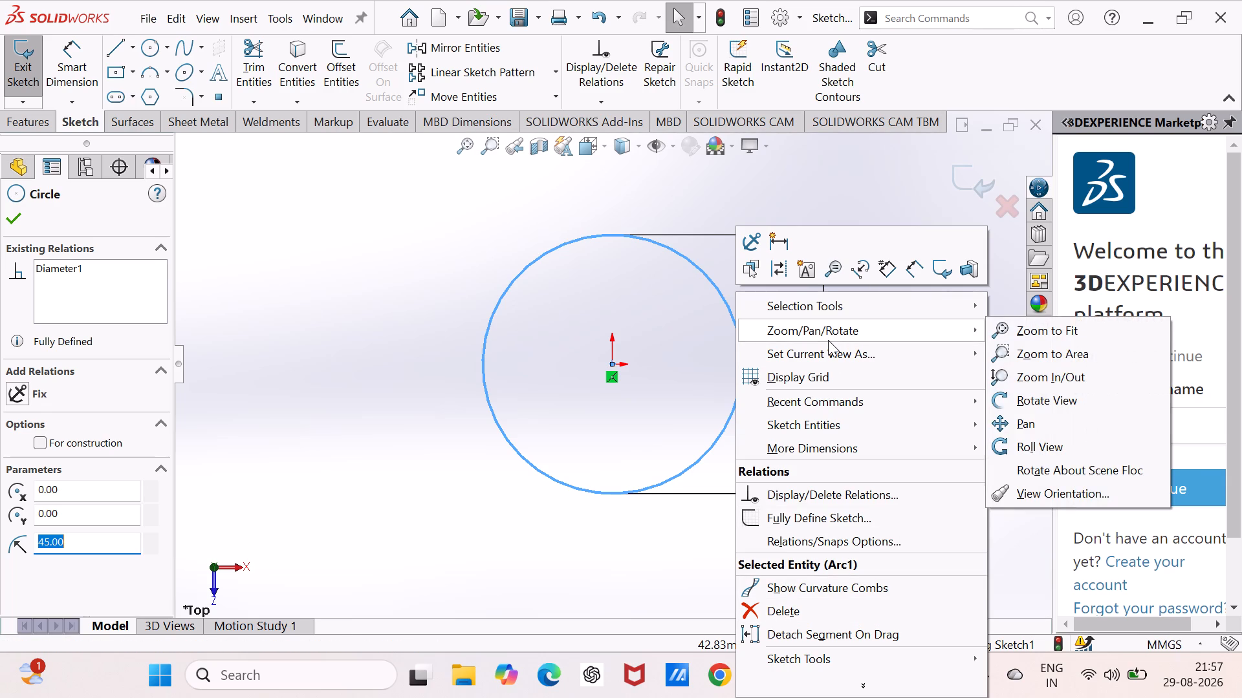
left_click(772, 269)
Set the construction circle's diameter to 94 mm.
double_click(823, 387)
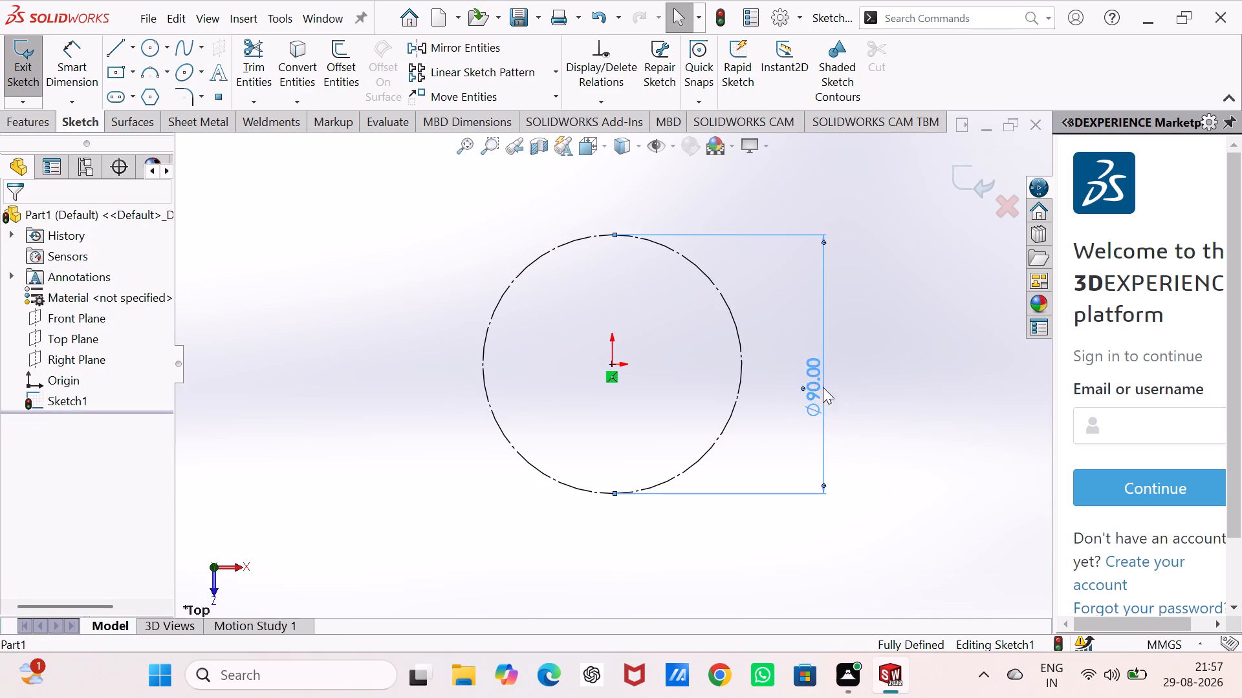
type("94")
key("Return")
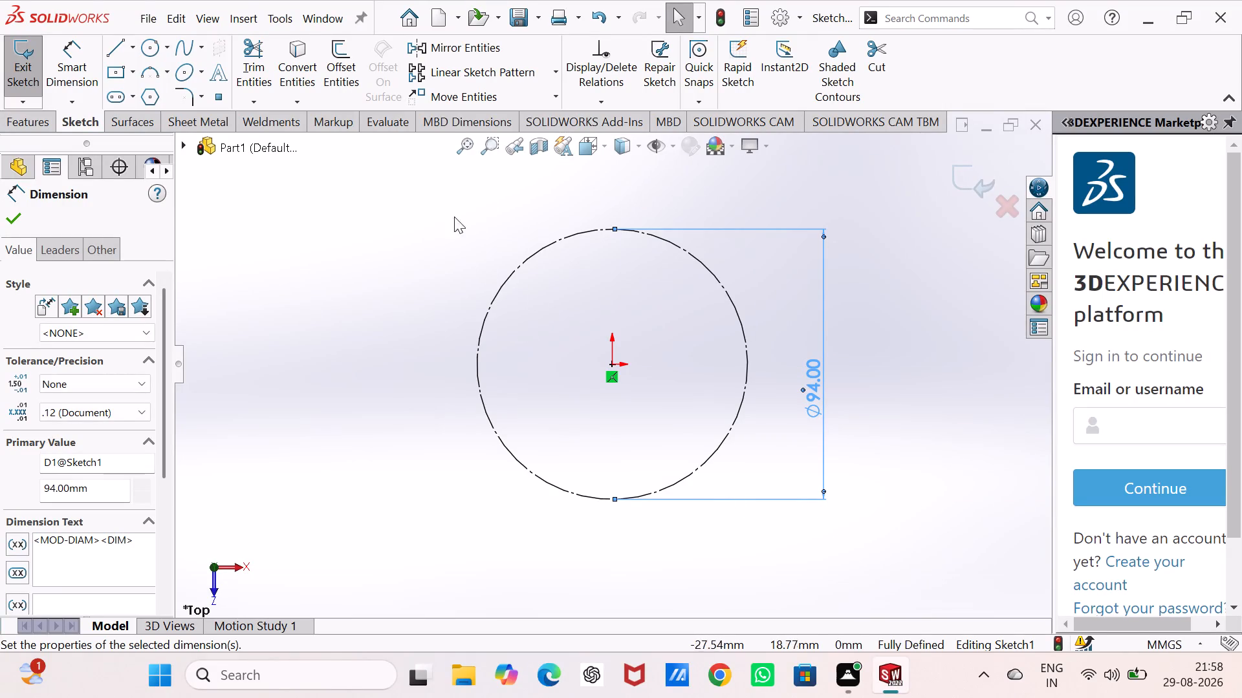
Sketch a vertical centerline about 128 mm long through the origin, extending beyond the circle at both ends.
left_click(128, 48)
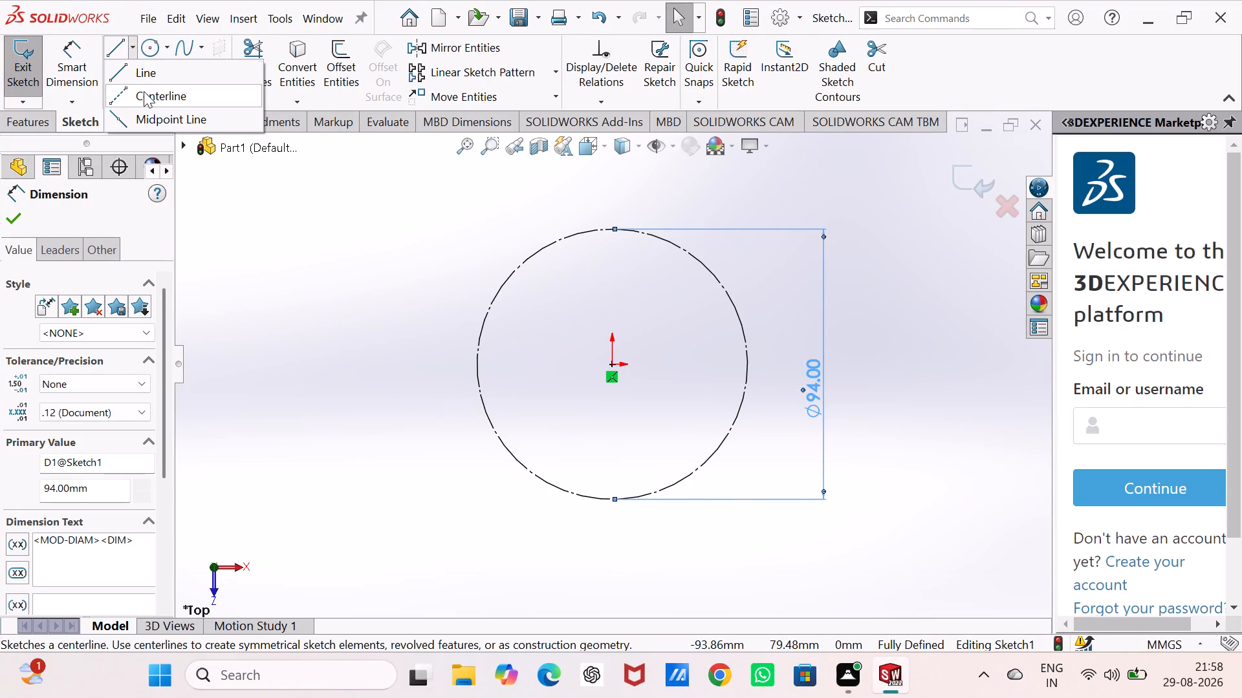
left_click(153, 100)
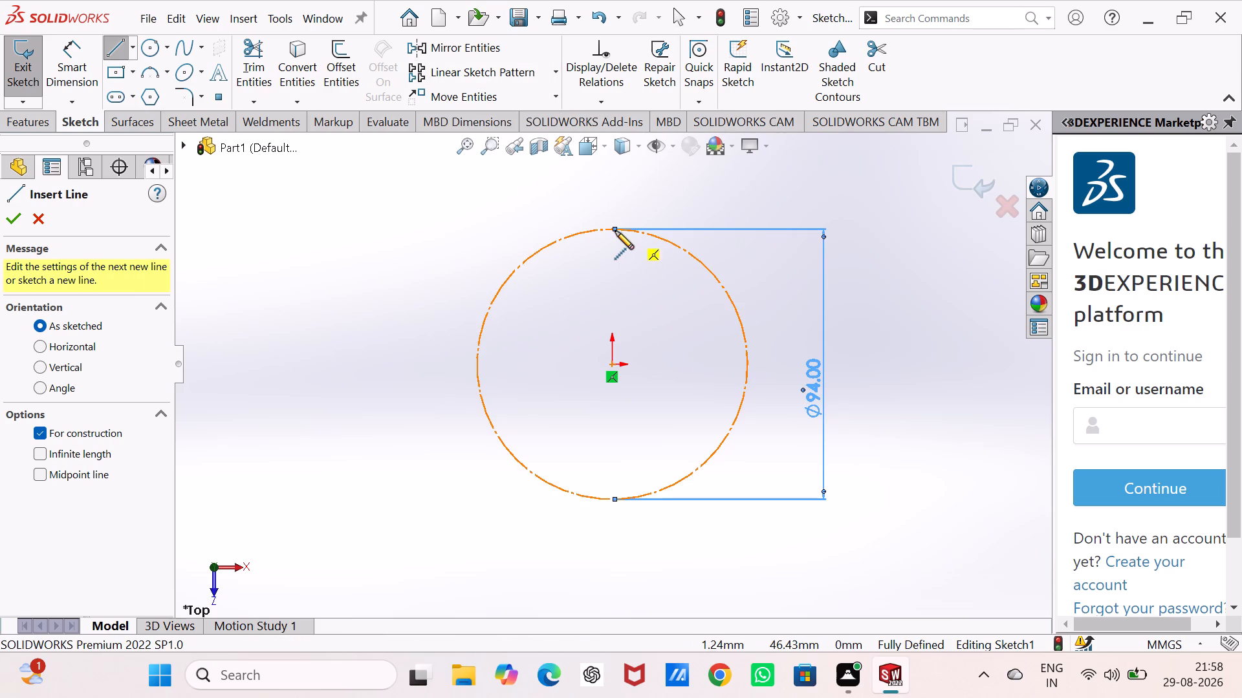
left_click(609, 185)
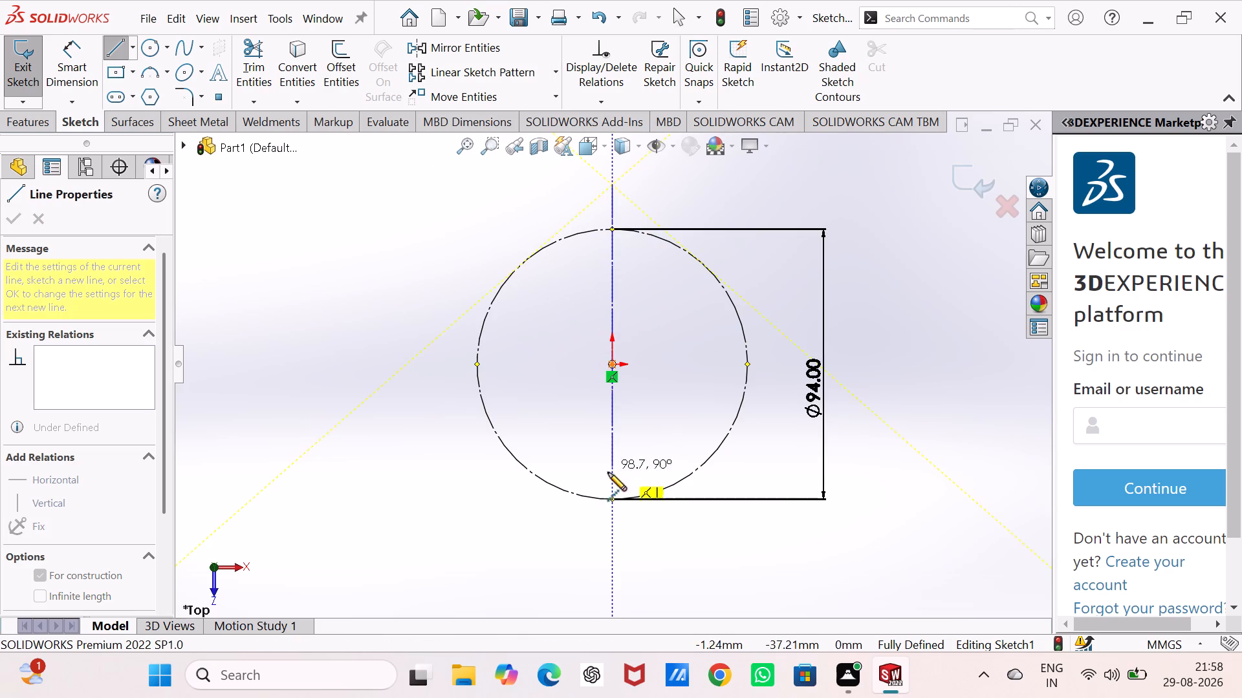
left_click(611, 553)
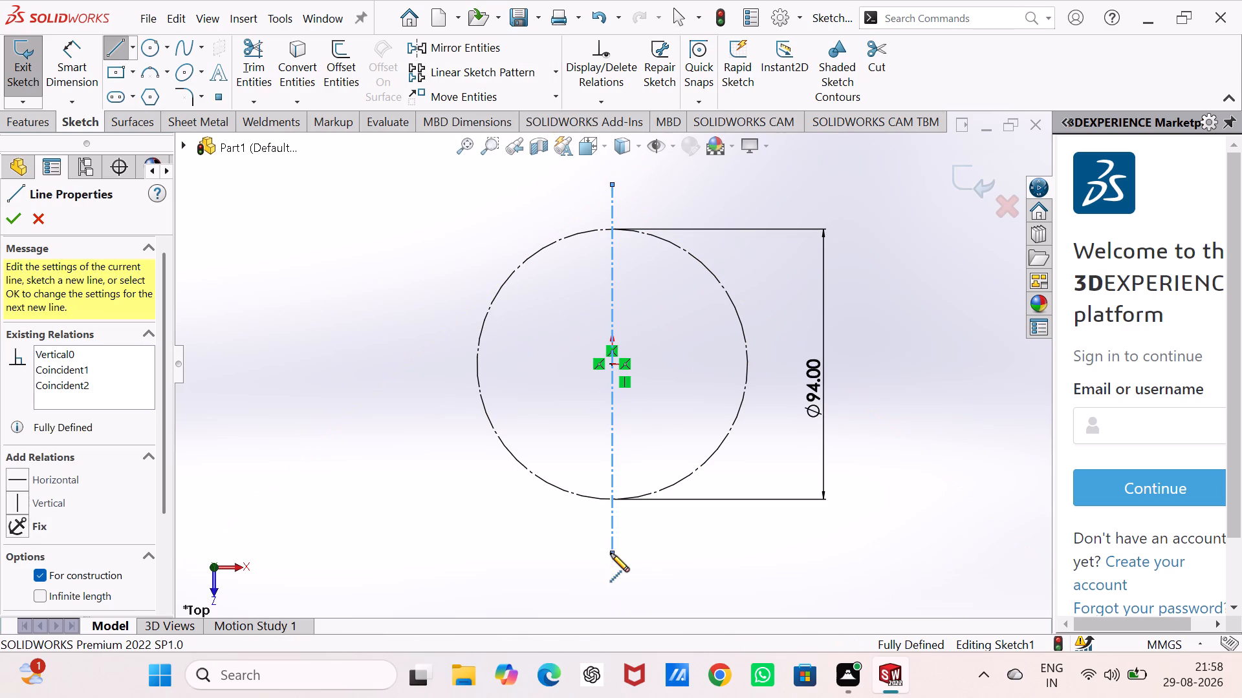
right_click(353, 272)
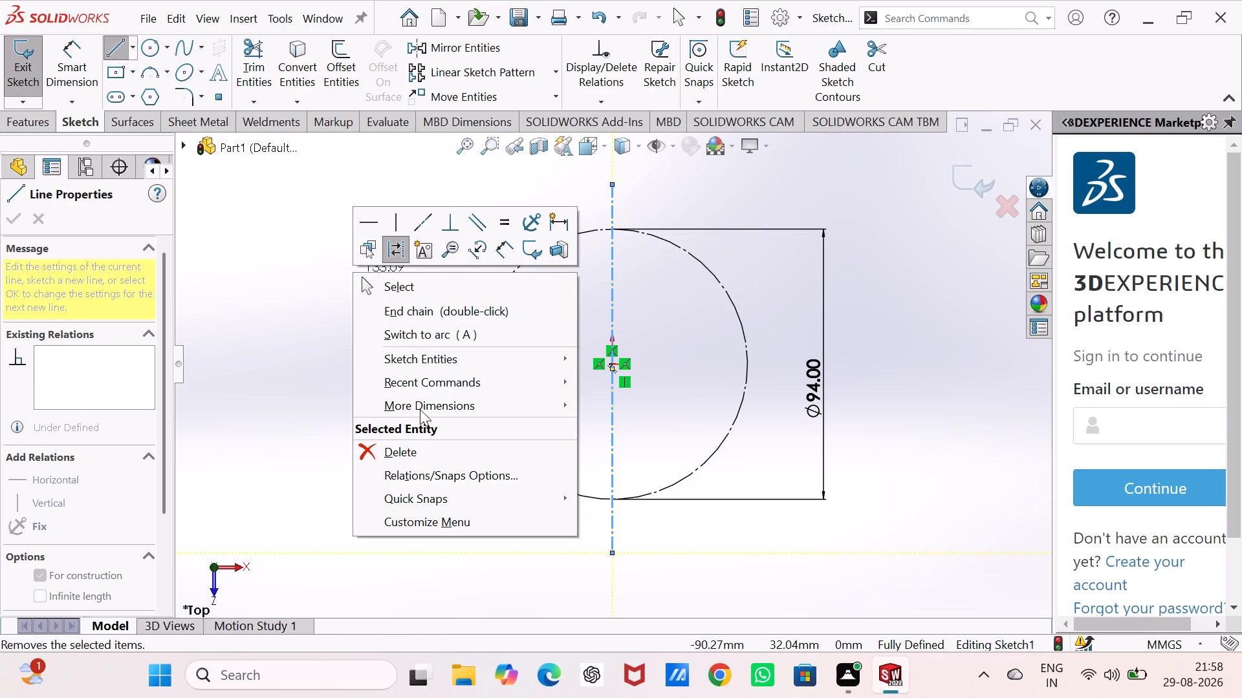
left_click(415, 284)
left_click(388, 269)
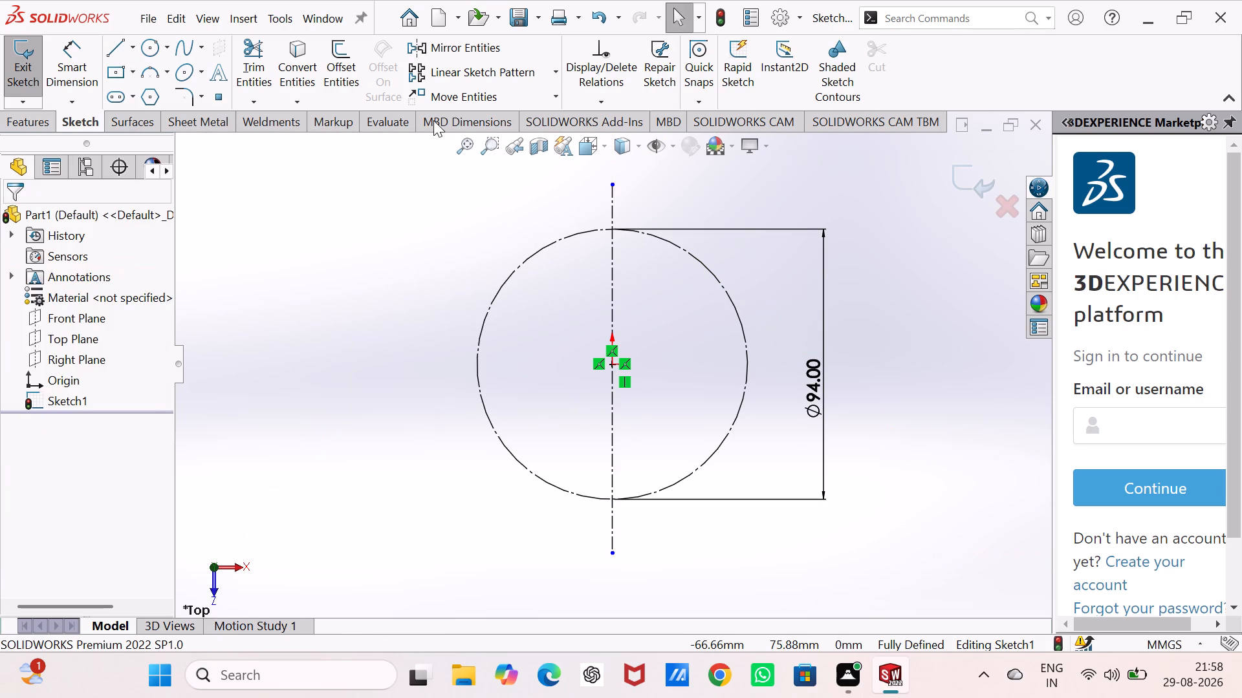
Create a circular sketch pattern of the vertical centerline about the origin with 6 equally spaced instances over 360 degrees.
left_click(551, 69)
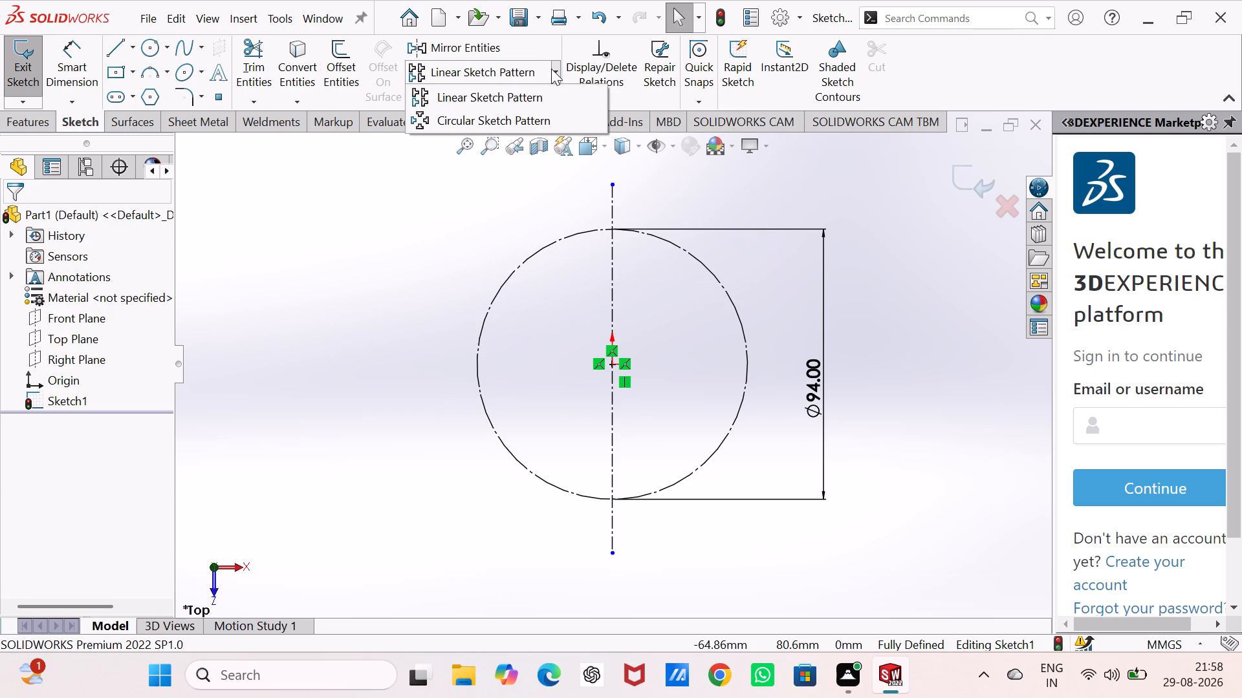
left_click(515, 121)
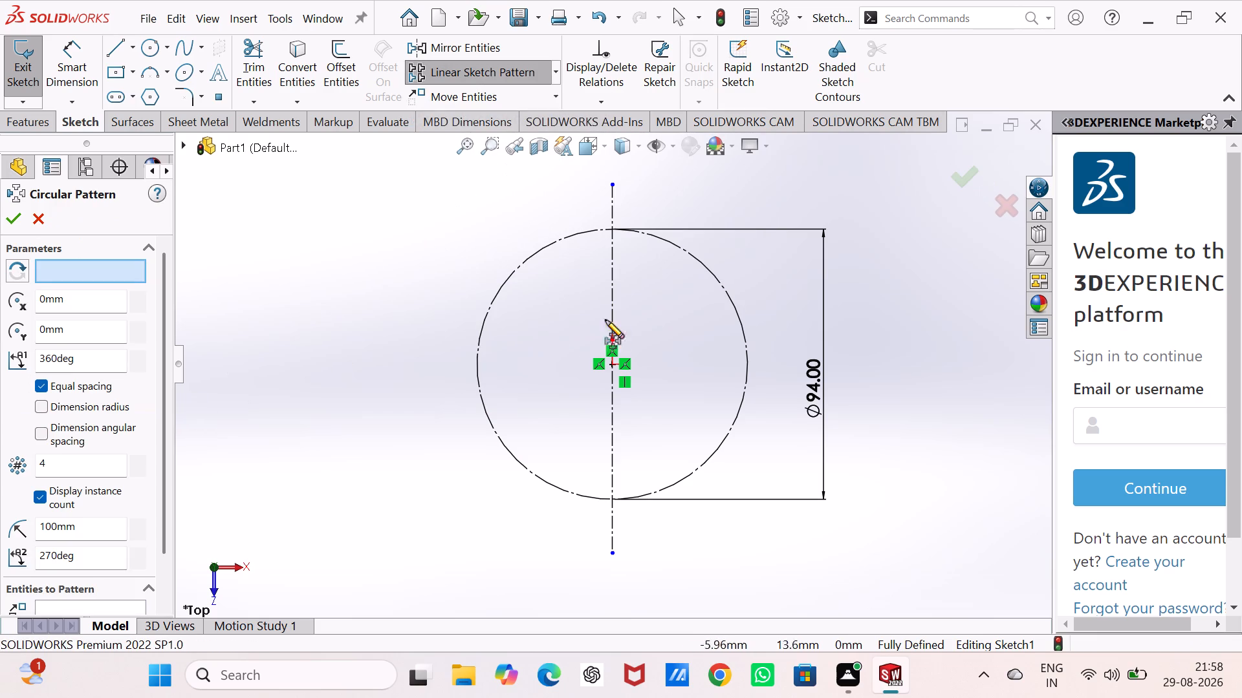
left_click(615, 293)
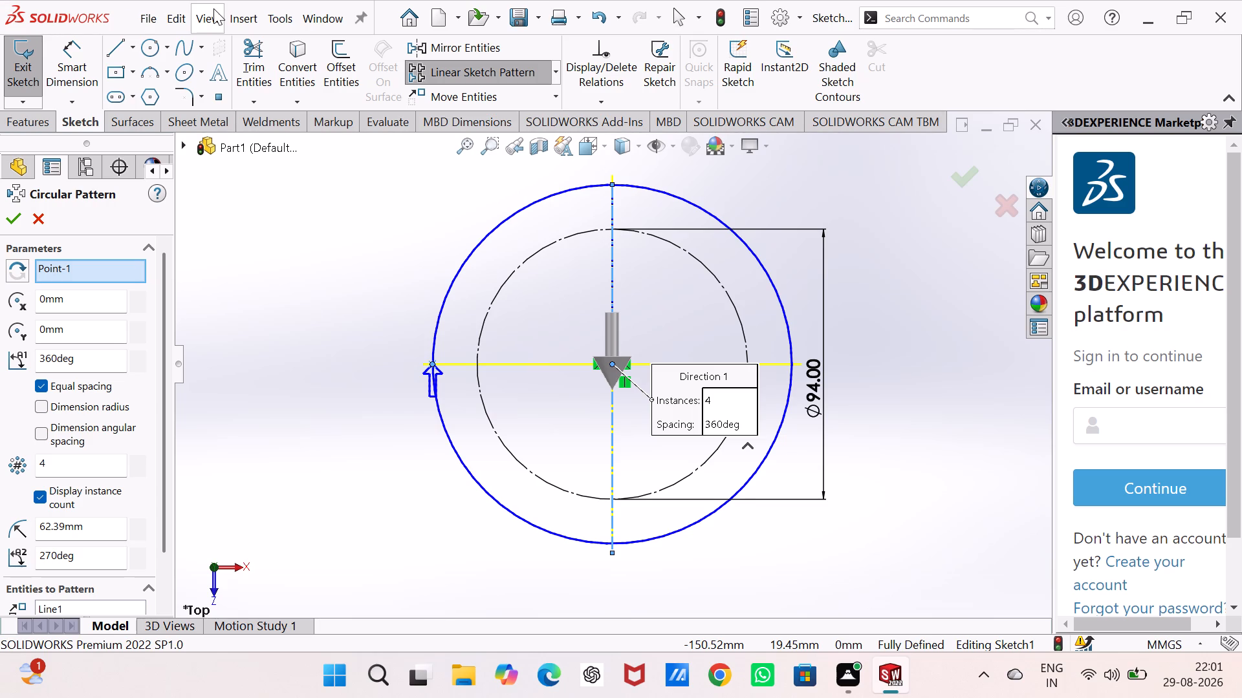
double_click(100, 463)
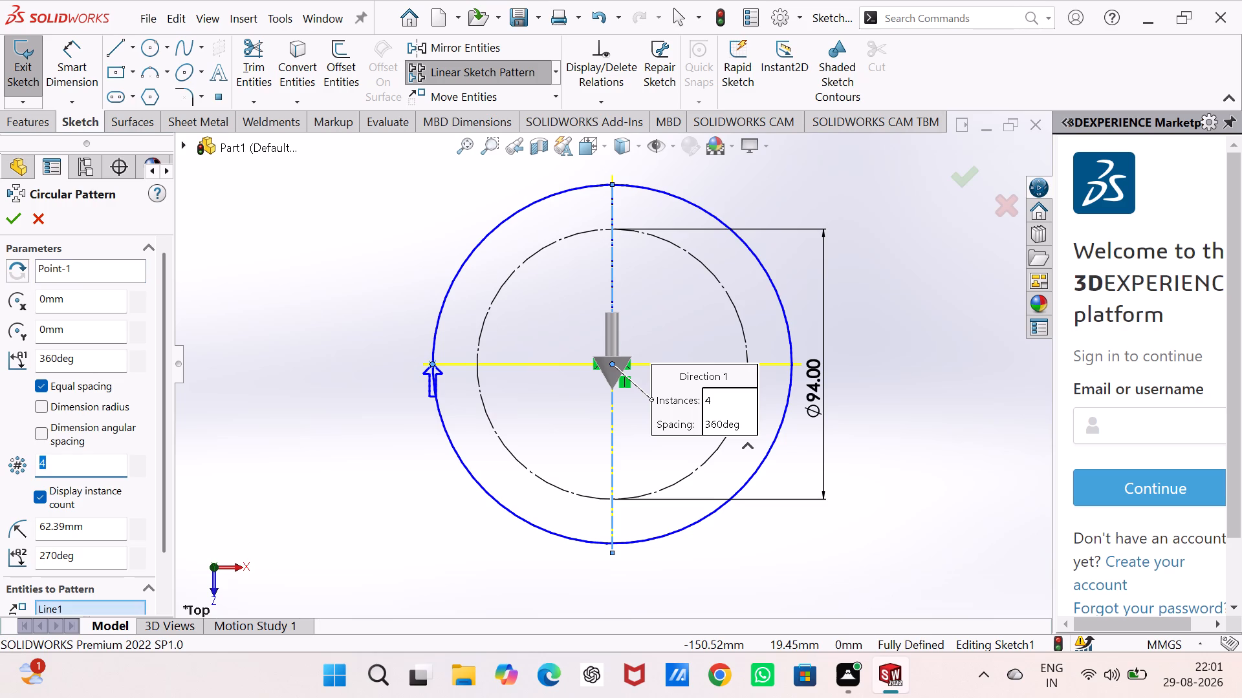
key("6")
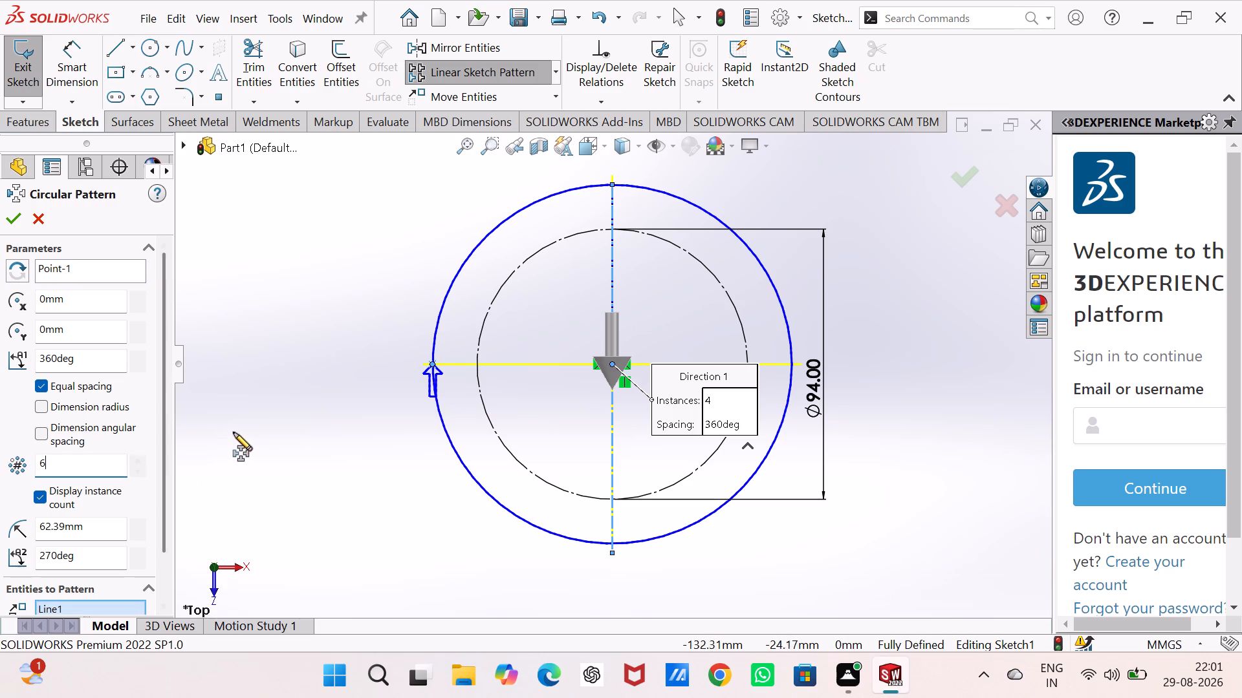
left_click(234, 432)
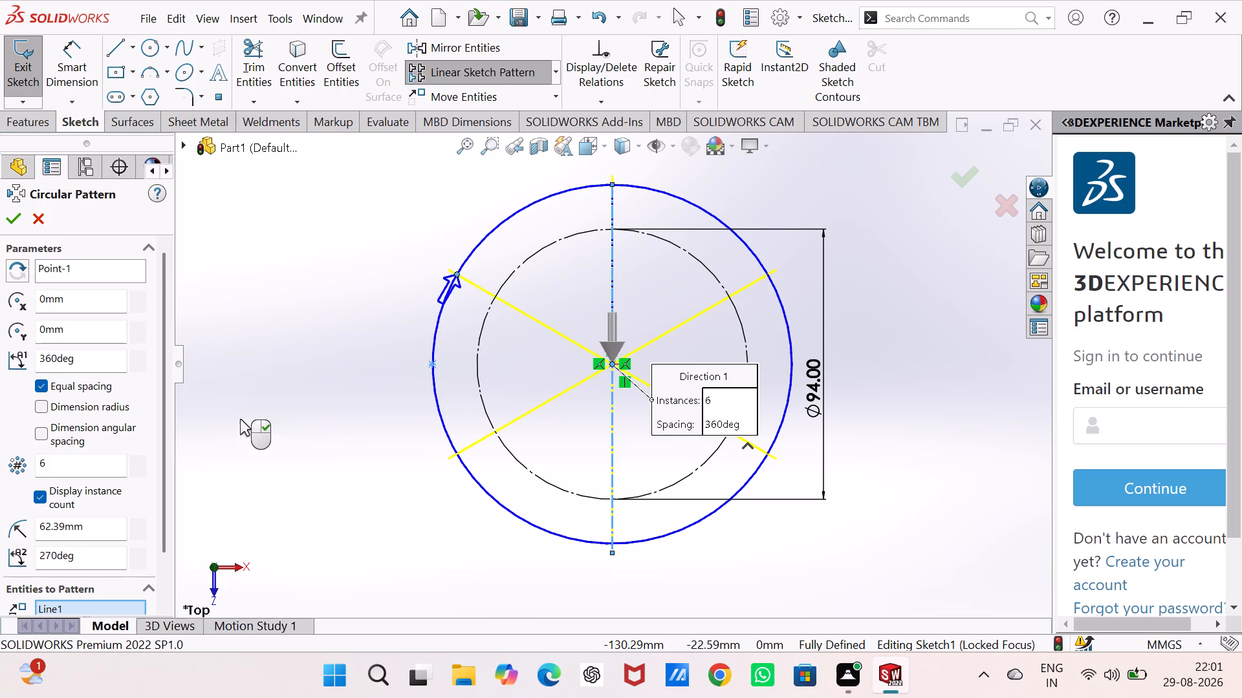
left_click(6, 210)
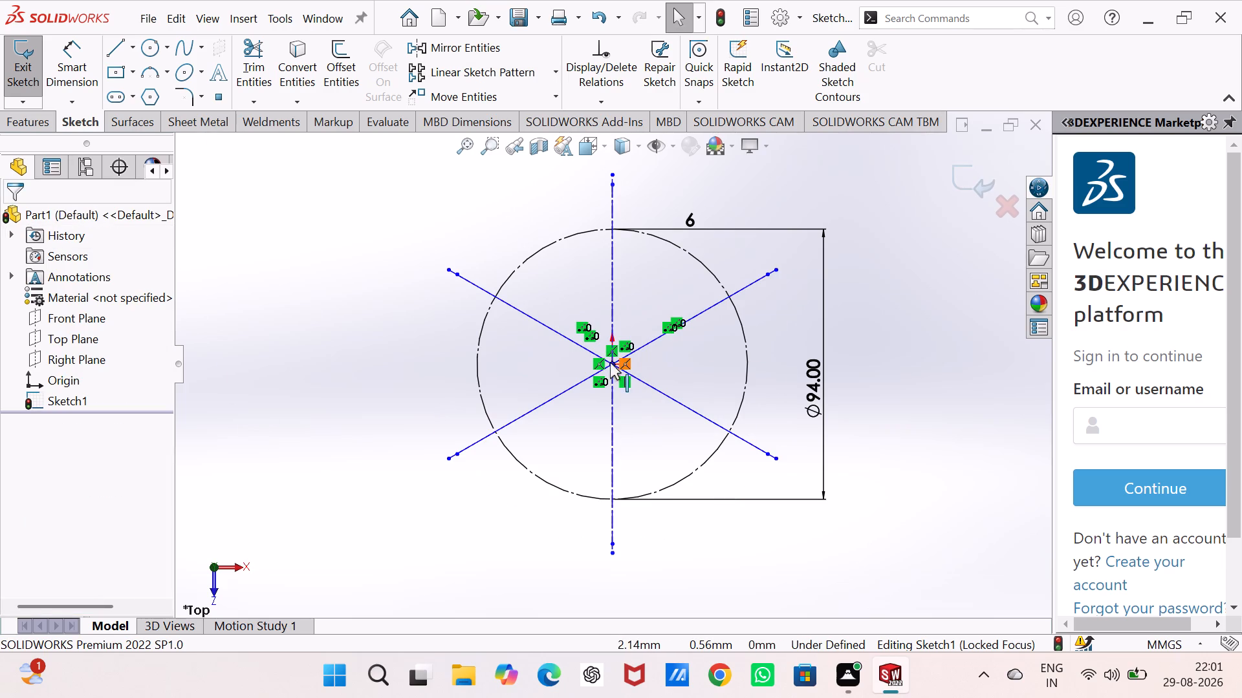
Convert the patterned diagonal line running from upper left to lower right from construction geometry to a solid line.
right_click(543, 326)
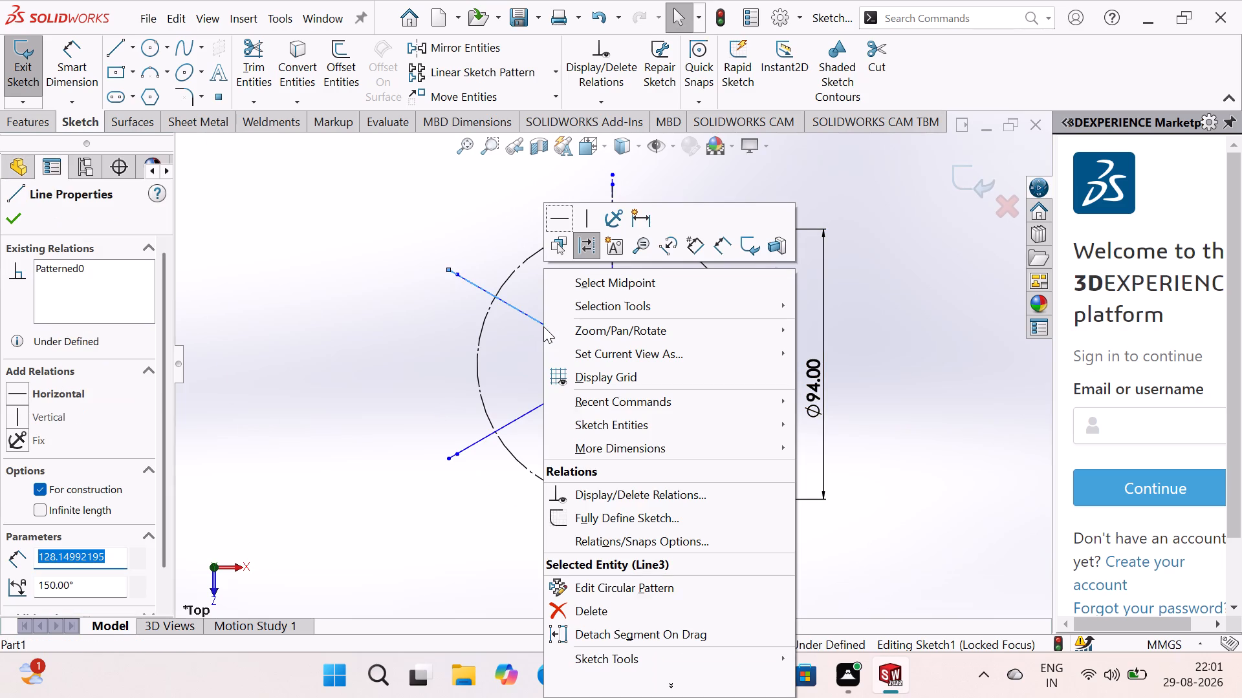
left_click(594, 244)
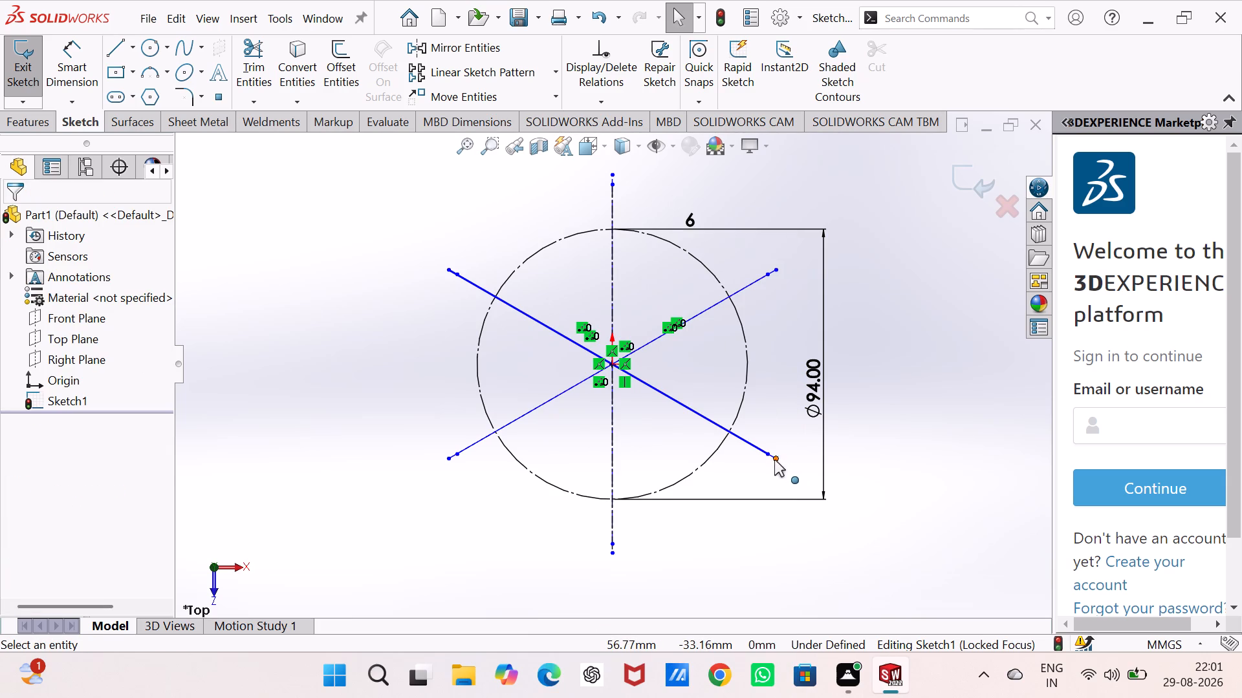
Delete the construction circle together with its diameter dimension.
left_click(730, 426)
key("Delete")
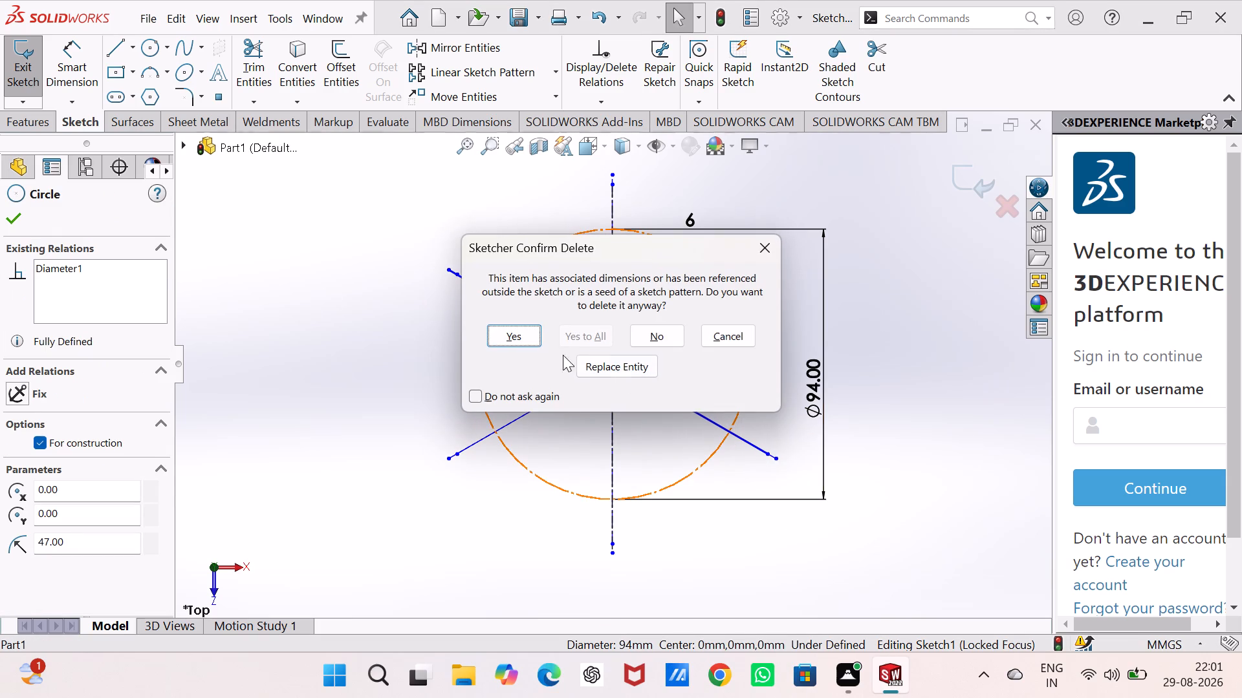
left_click(516, 327)
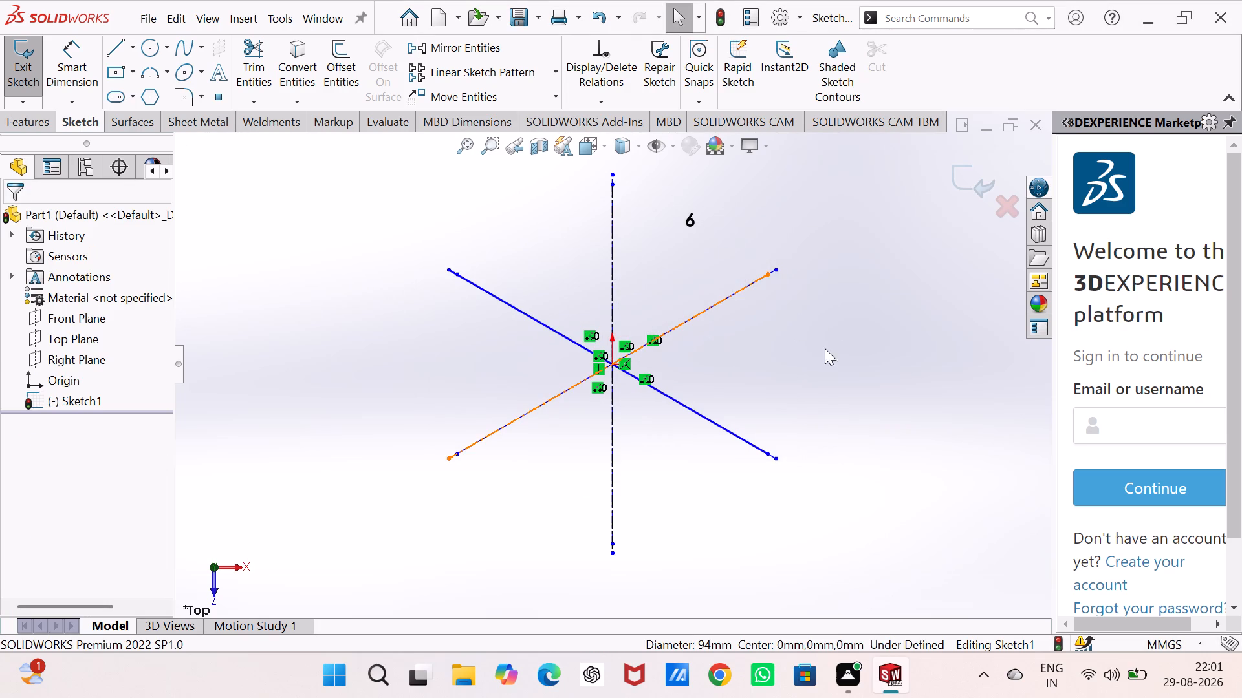
Delete the overlapping duplicate line on each diagonal and the original vertical centerline, keeping a single centerline in each direction.
key("Delete")
left_click(697, 421)
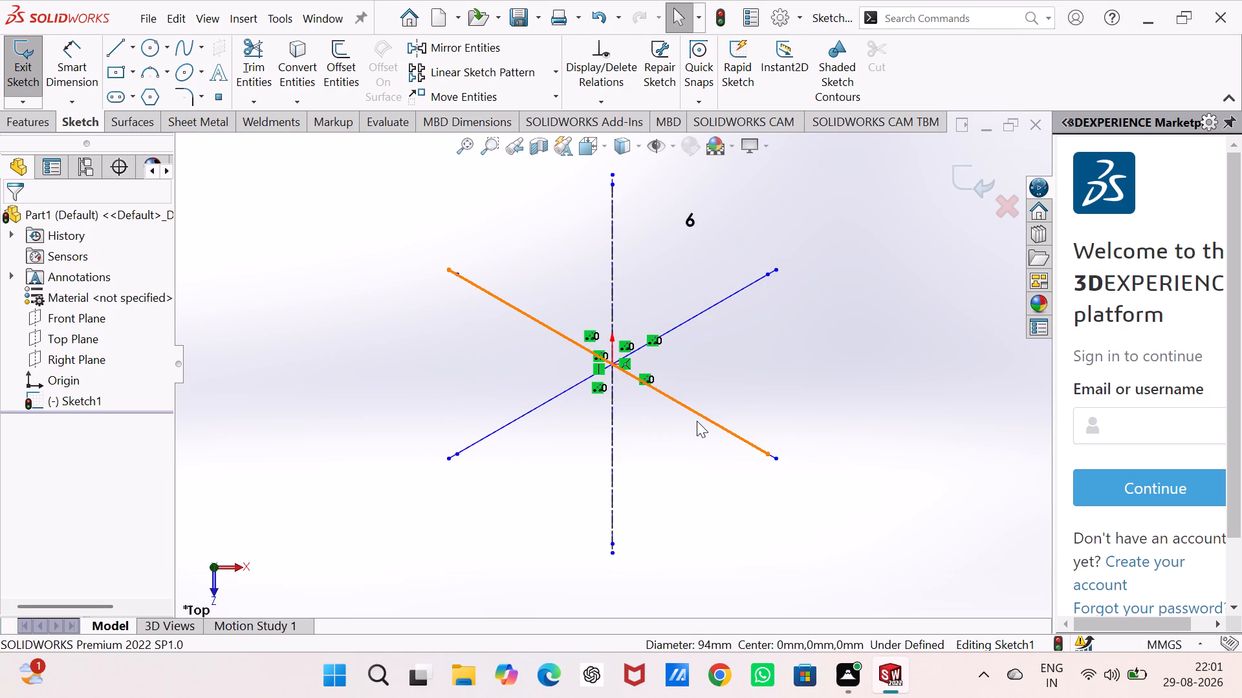
key("Delete")
left_click(699, 416)
key("Delete")
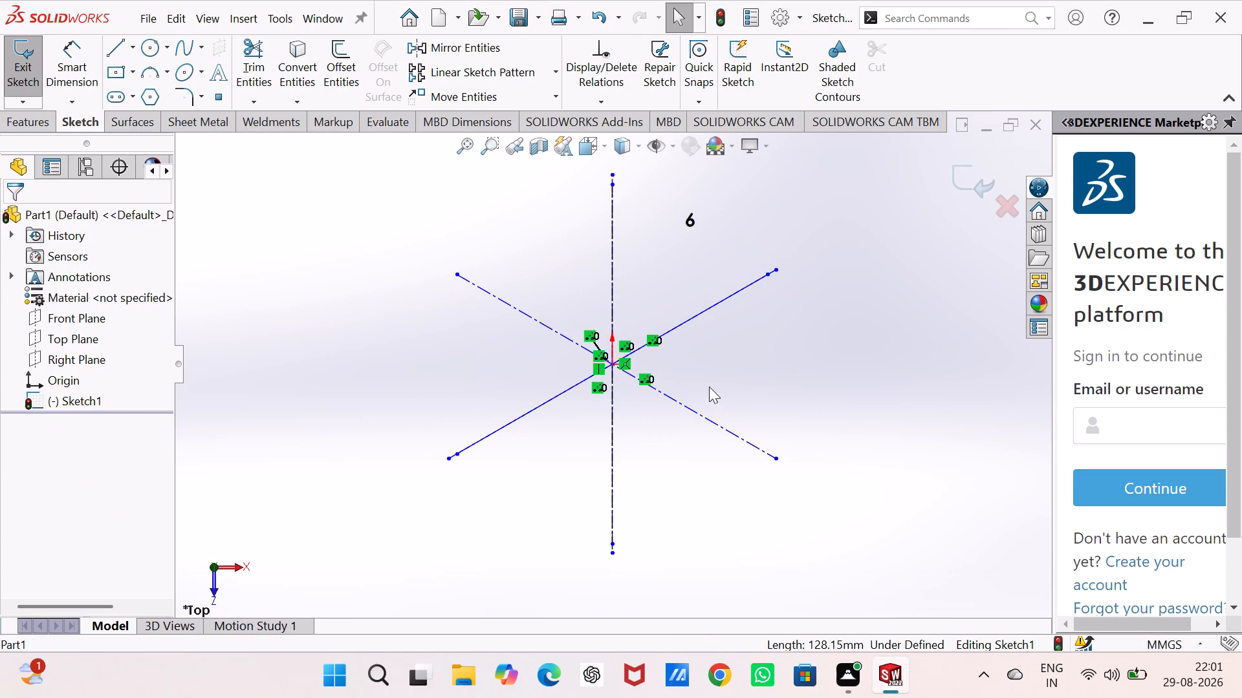
left_click(671, 328)
key("Delete")
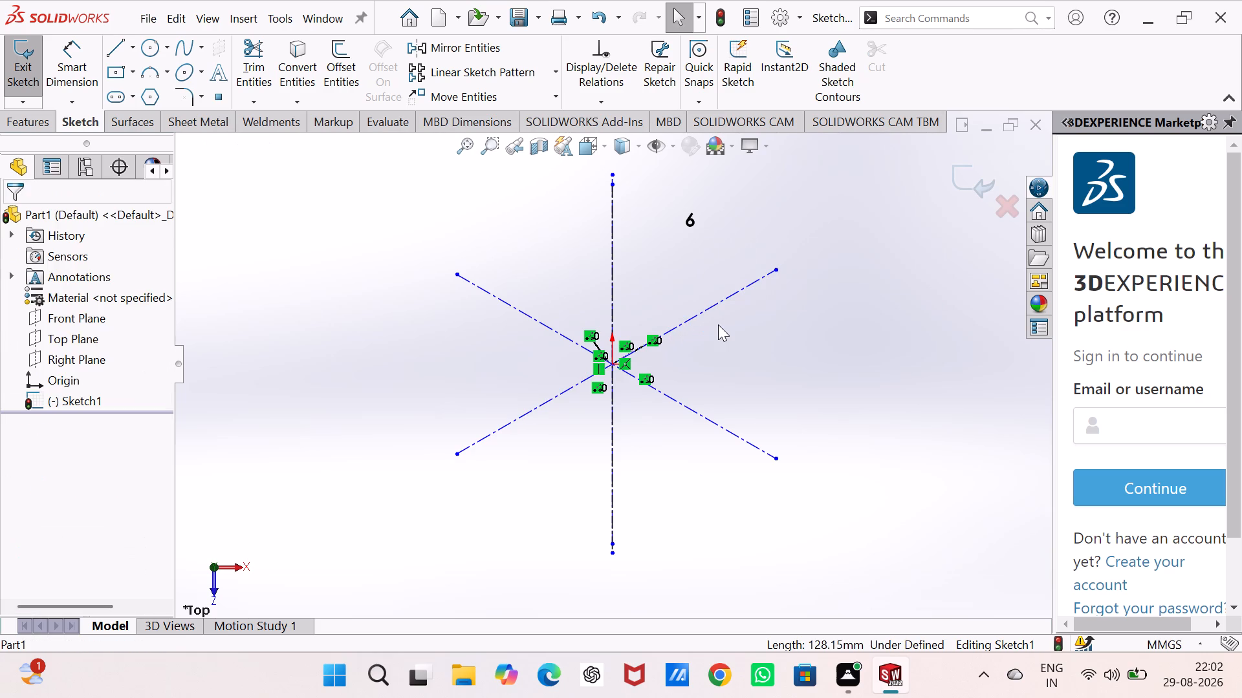
left_click(609, 256)
key("Delete")
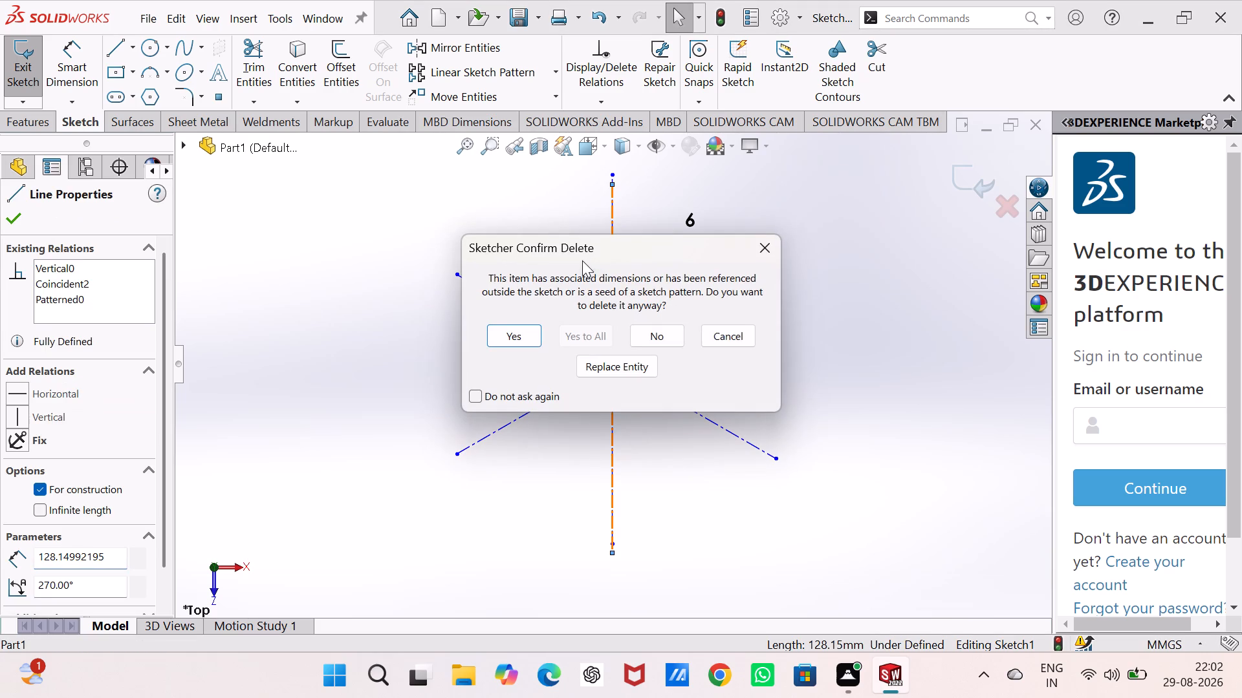
left_click(512, 340)
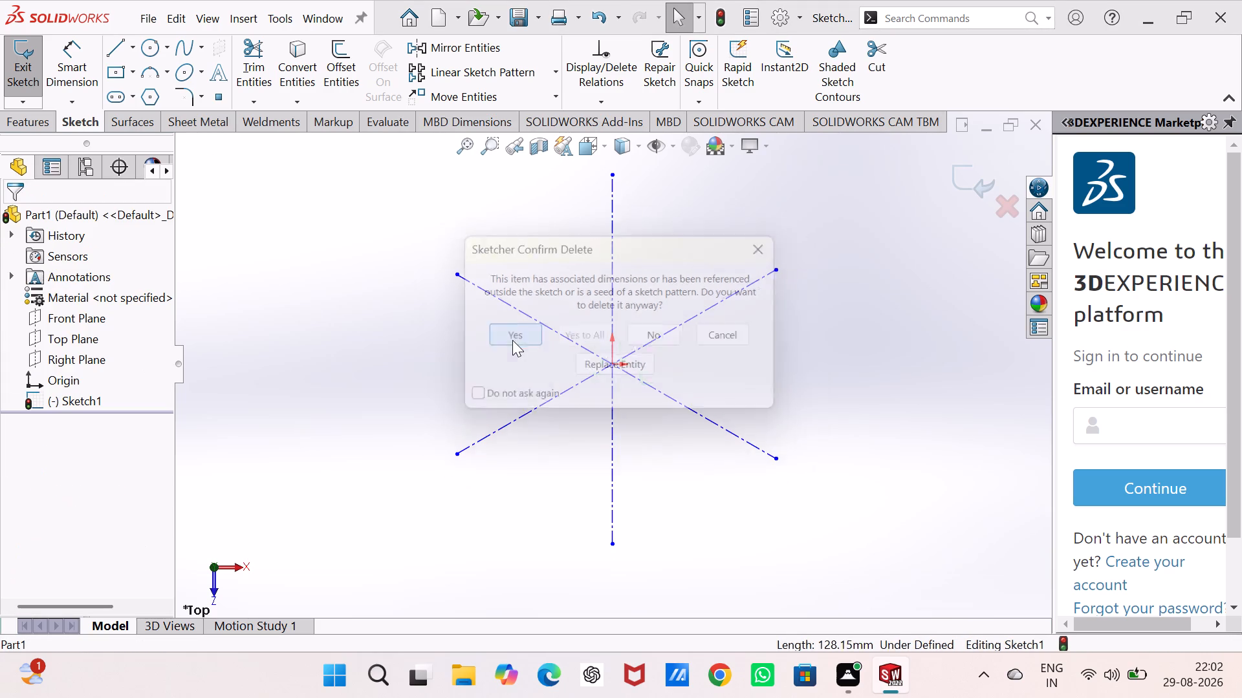
key("Delete")
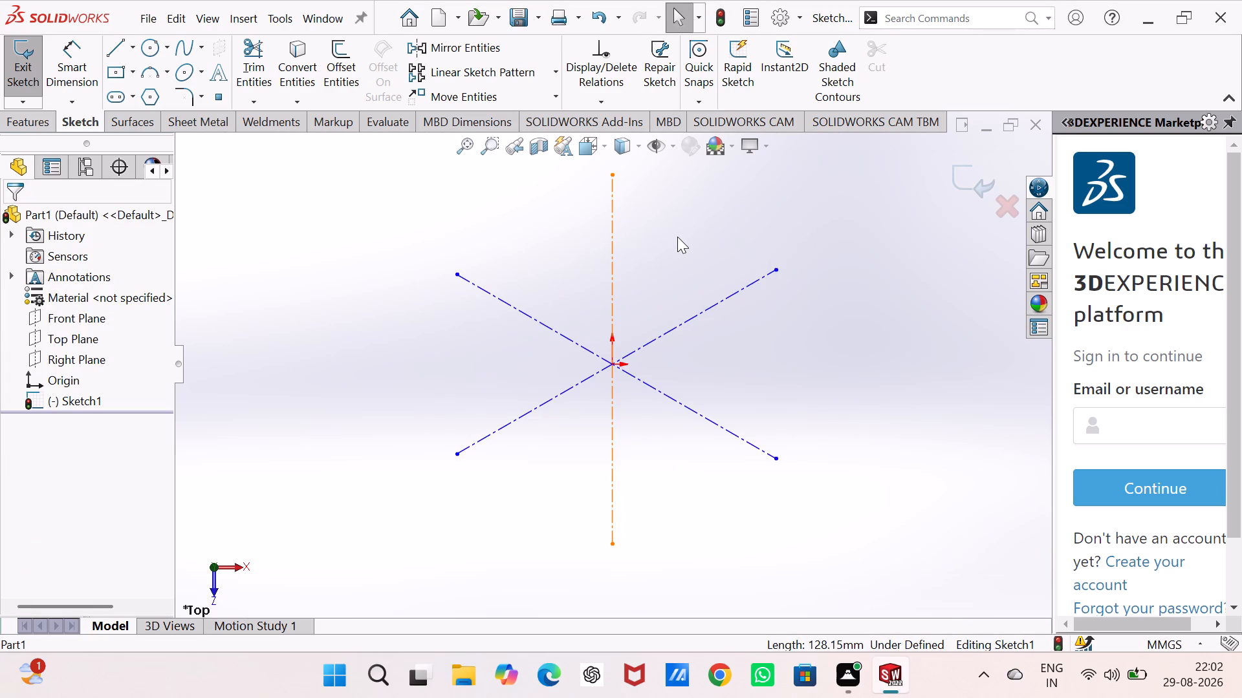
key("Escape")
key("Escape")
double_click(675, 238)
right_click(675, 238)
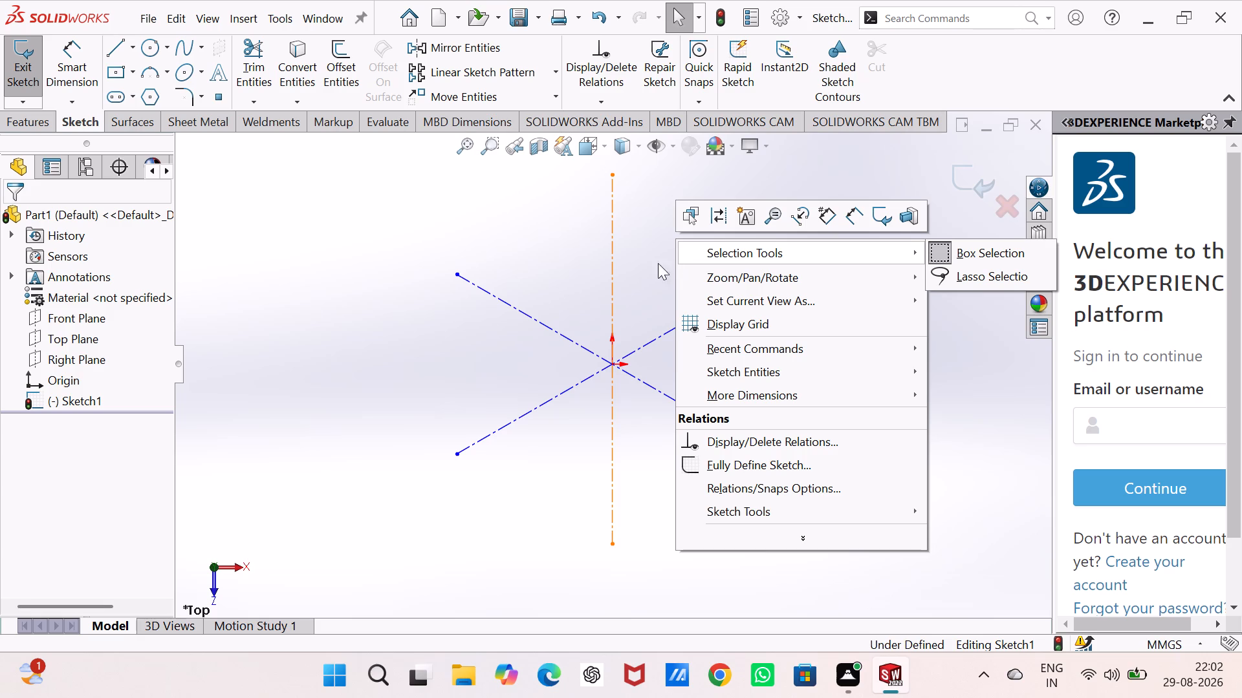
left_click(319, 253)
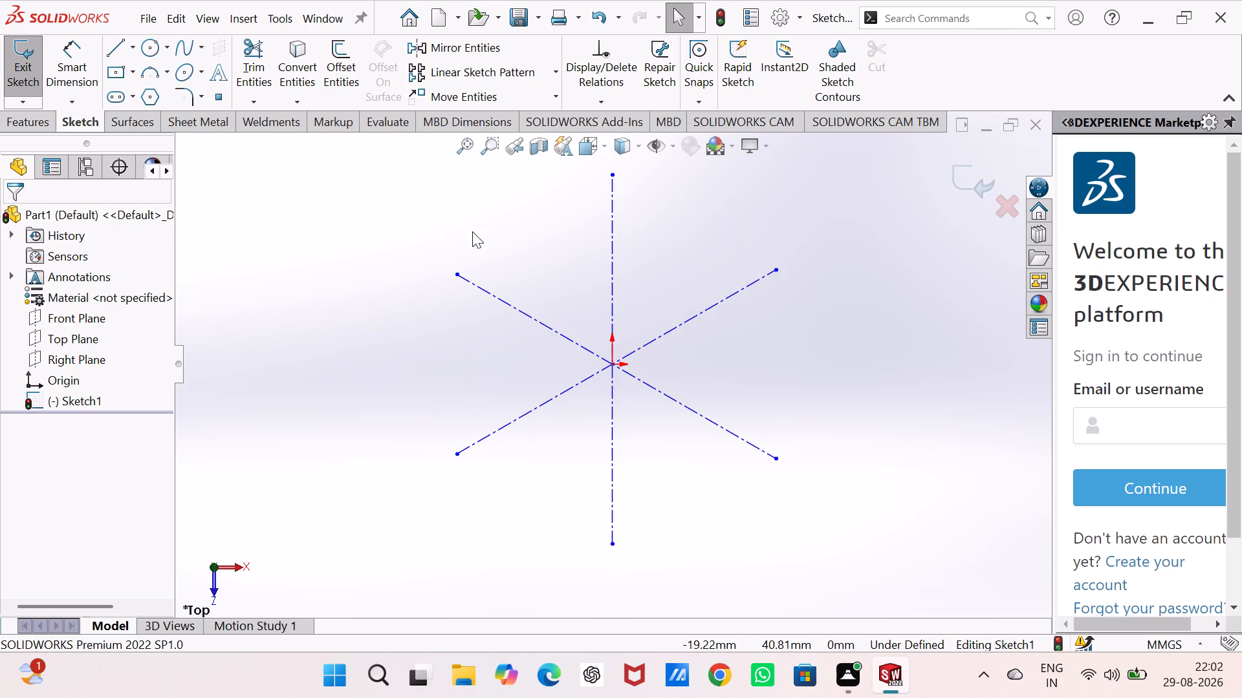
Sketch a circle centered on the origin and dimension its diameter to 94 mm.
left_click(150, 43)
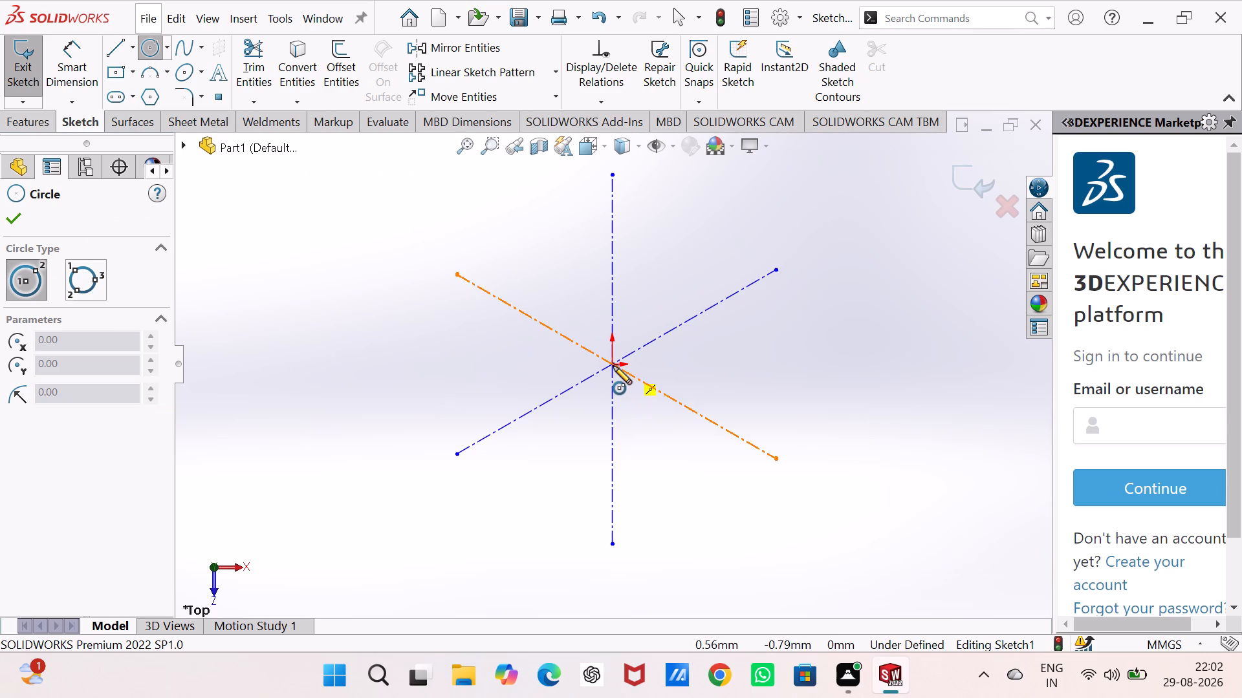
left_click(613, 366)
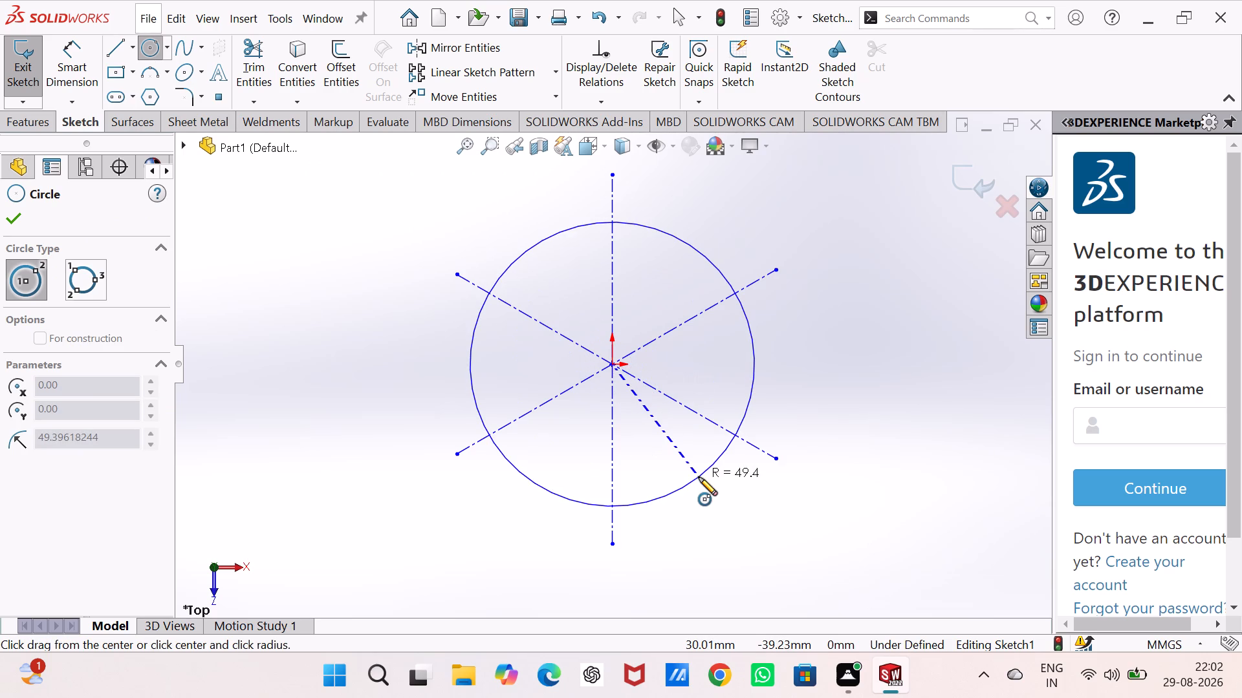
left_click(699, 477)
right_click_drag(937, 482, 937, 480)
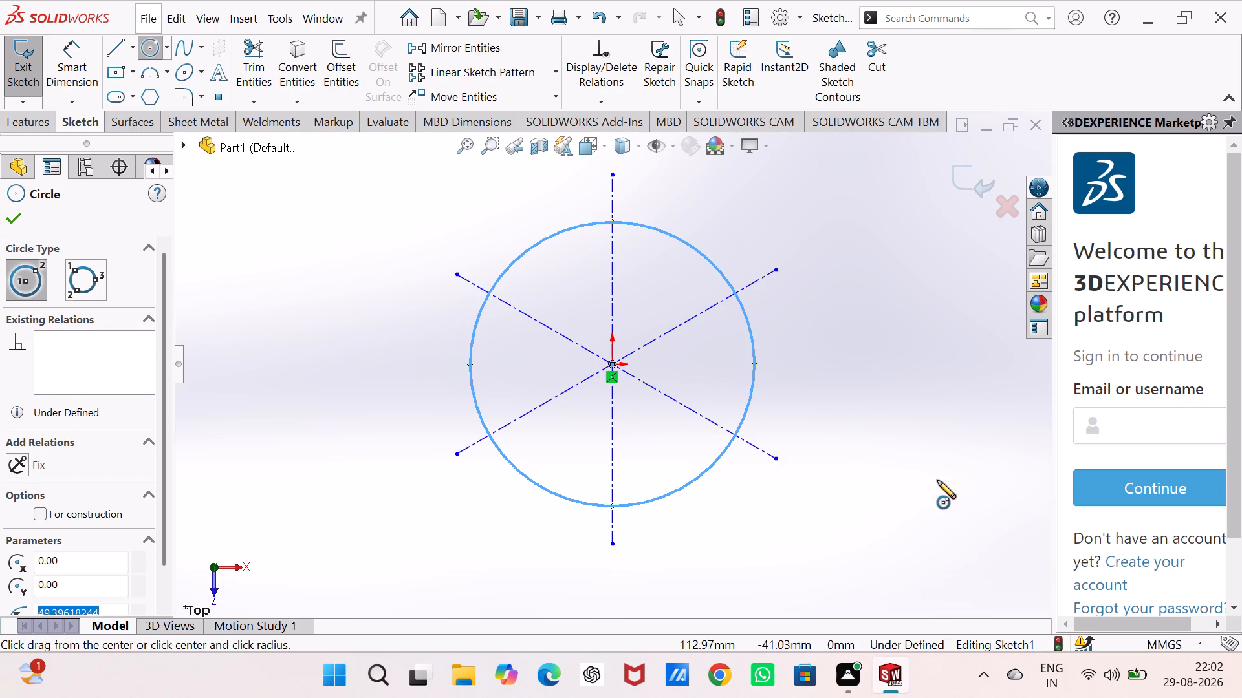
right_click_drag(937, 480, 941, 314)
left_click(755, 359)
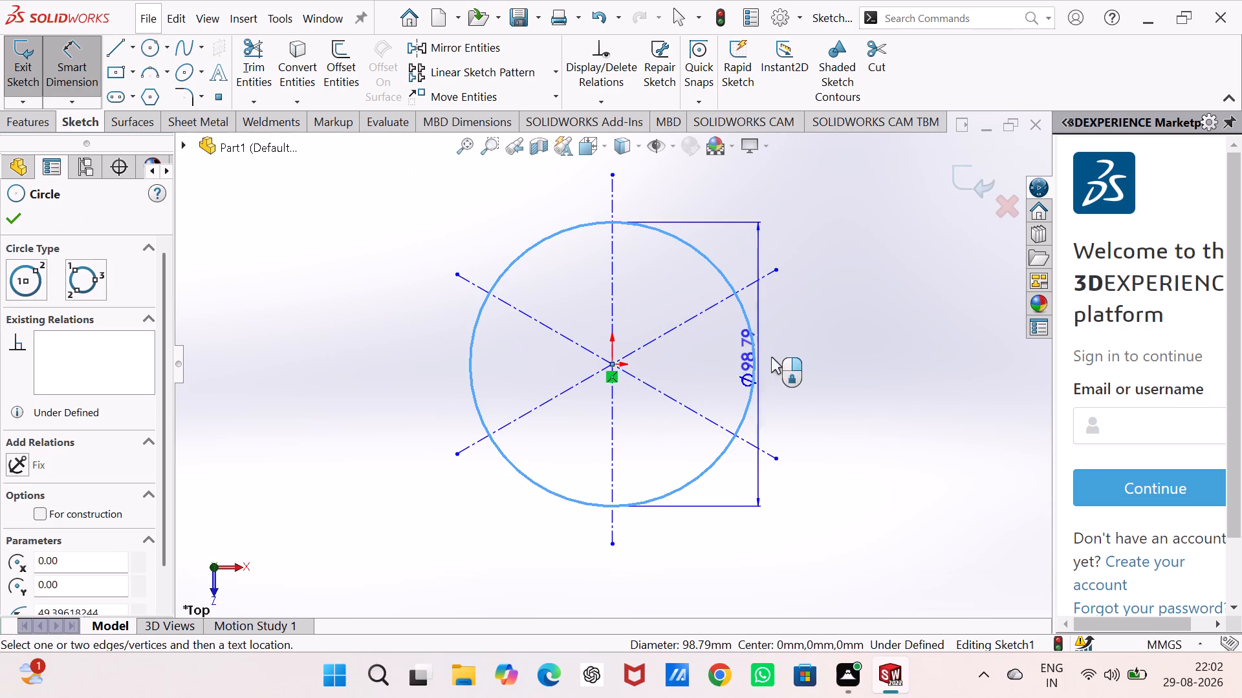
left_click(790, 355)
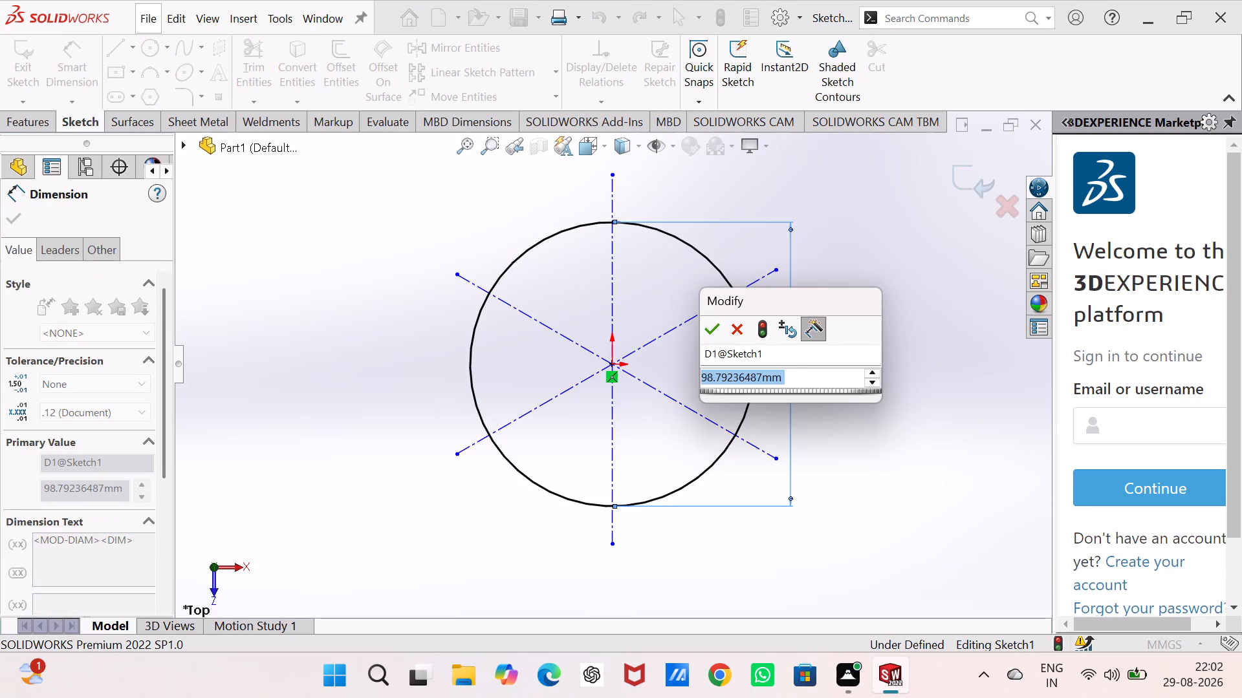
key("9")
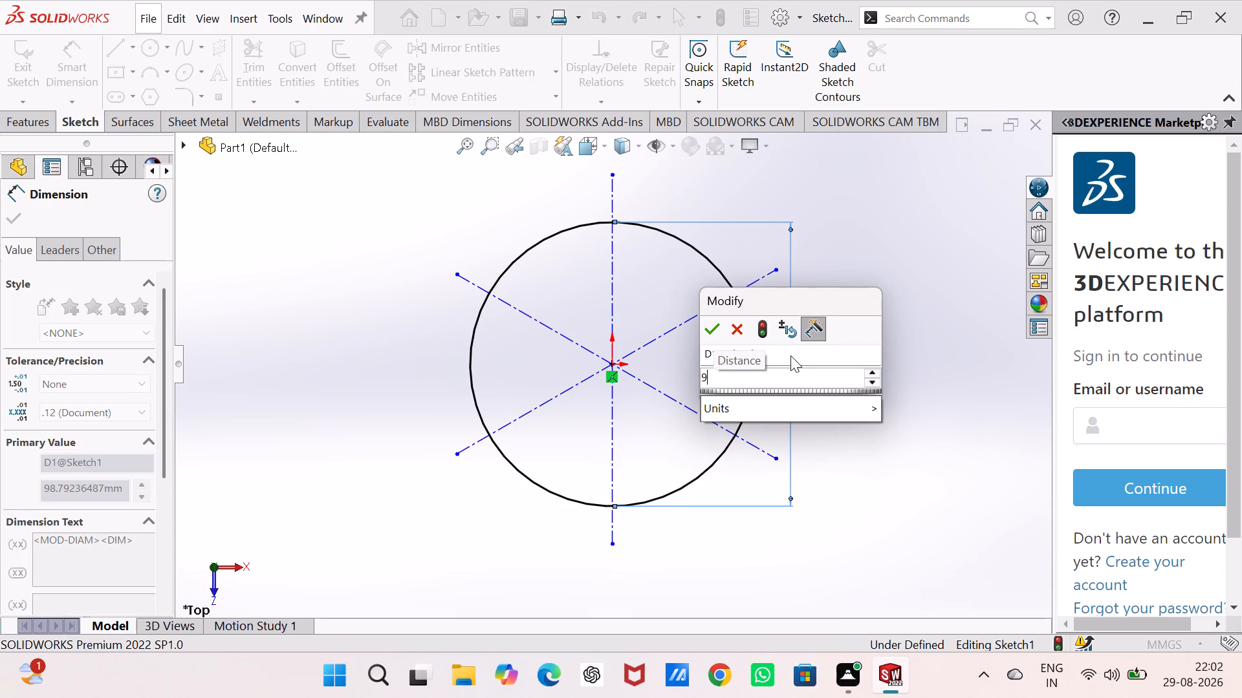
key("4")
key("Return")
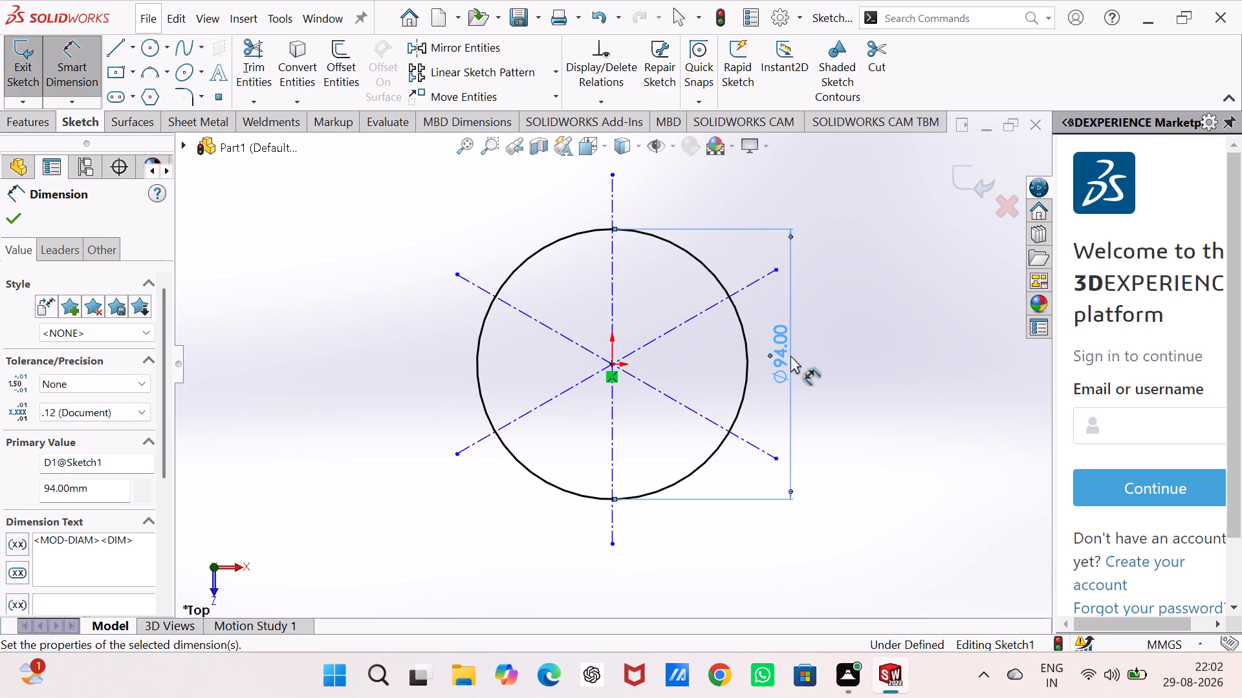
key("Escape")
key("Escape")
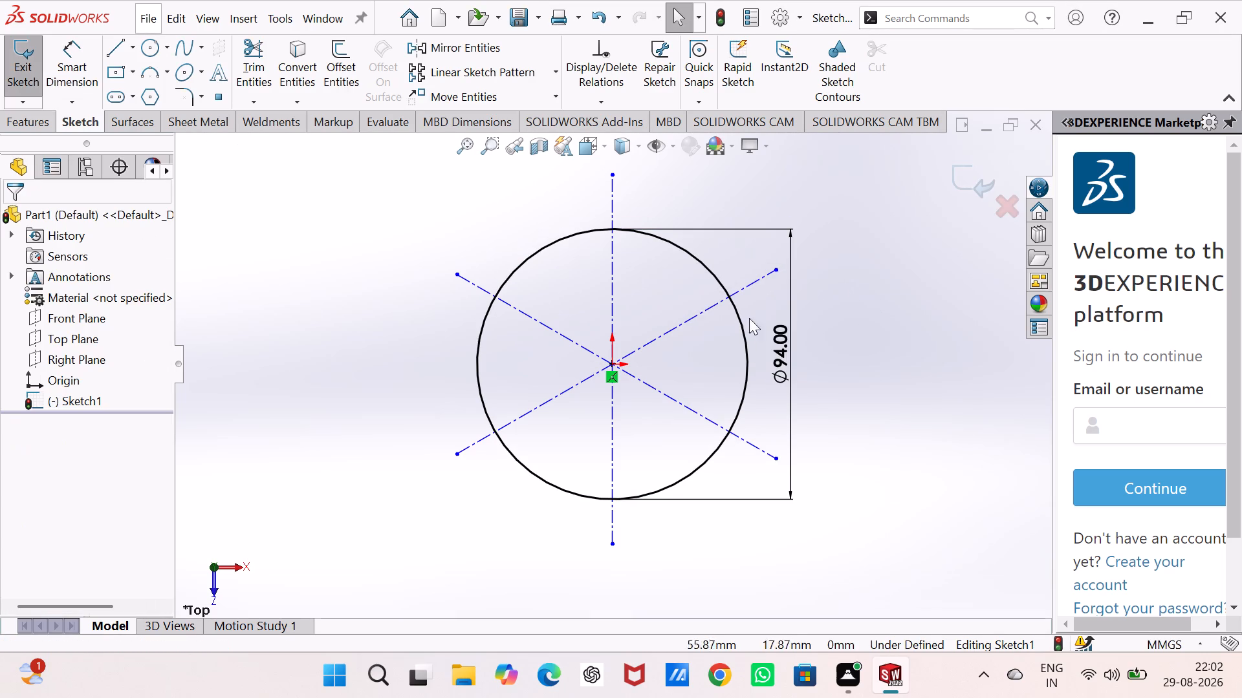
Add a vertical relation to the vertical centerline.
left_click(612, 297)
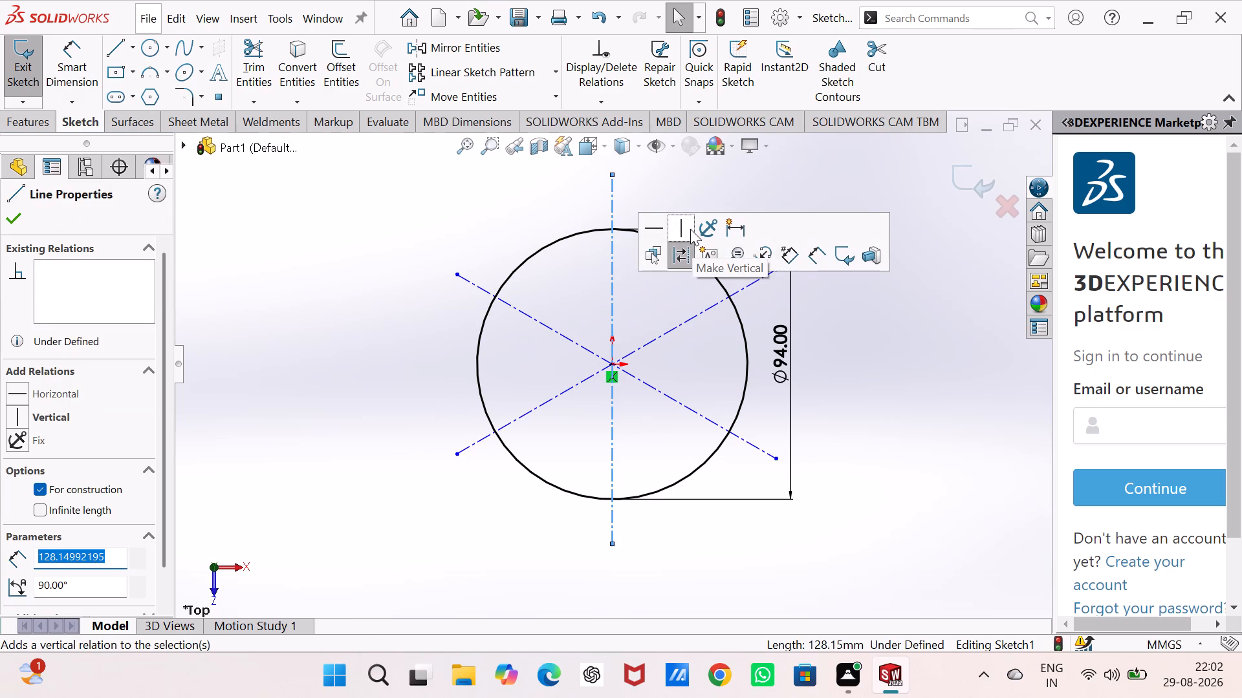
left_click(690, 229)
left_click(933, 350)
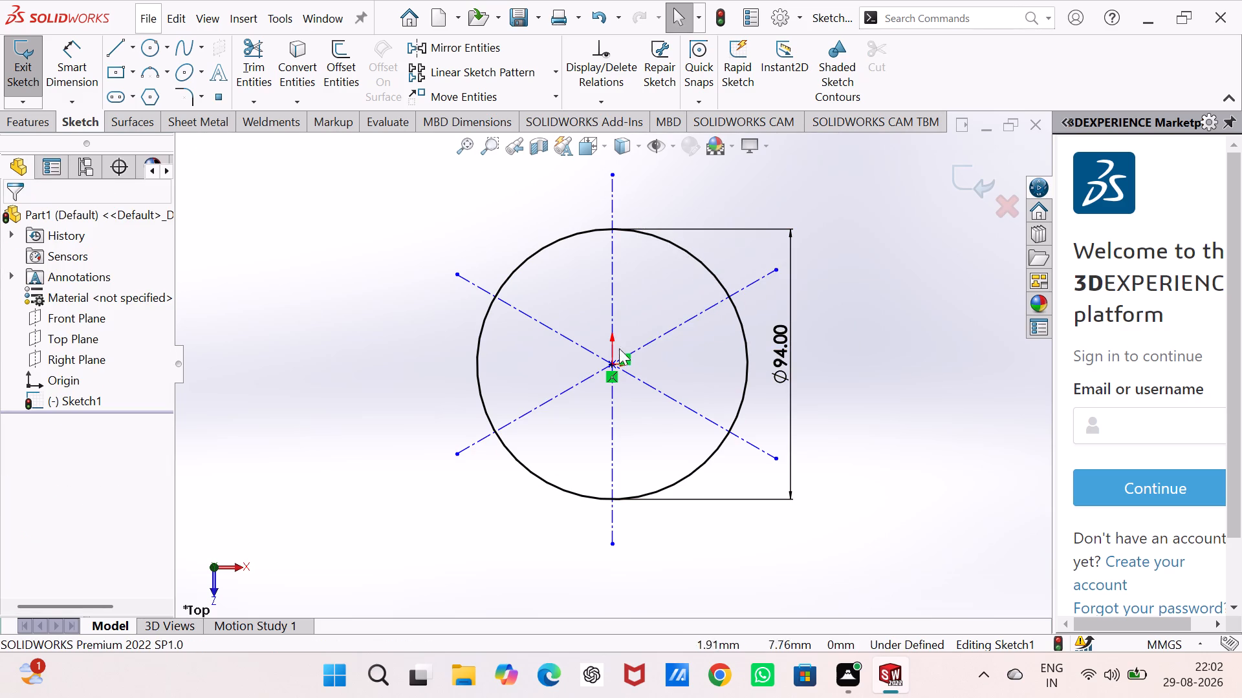
Undo the vertical relation, the new circle and the earlier deletions, back to the patterned lines with the dimensioned construction circle.
key("ctrl+z")
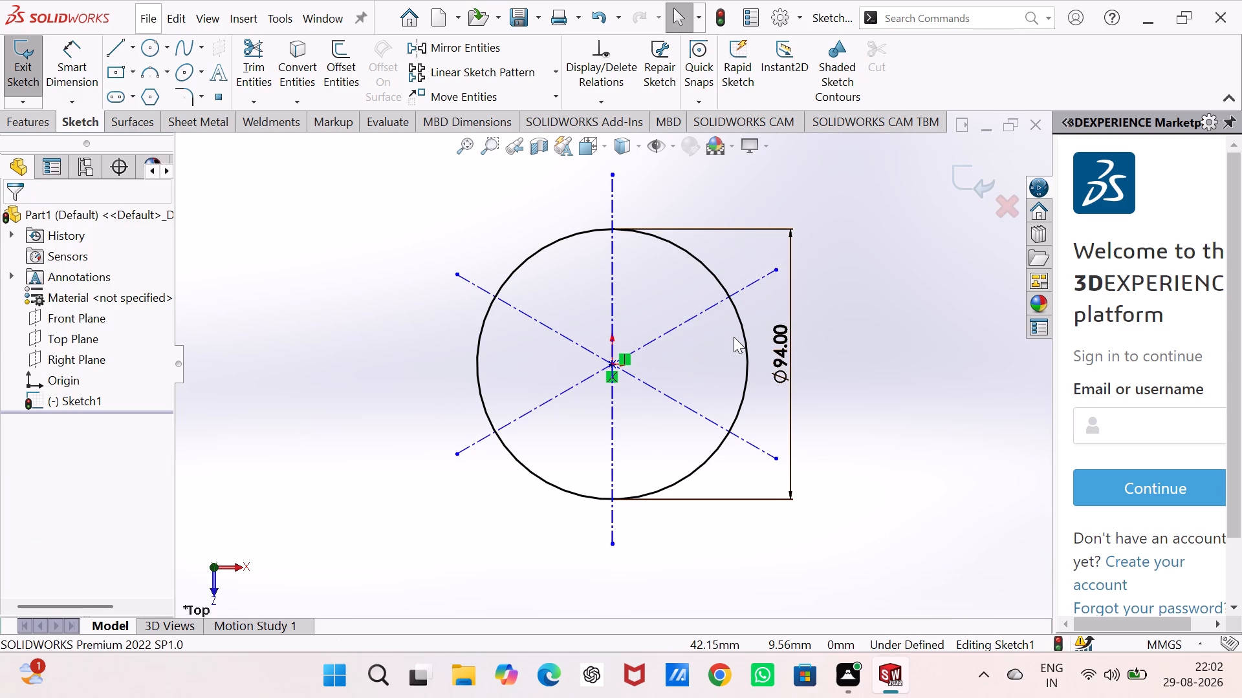
key("ctrl+z")
key("ctrl+z")
key("ctrl+z")
key("ctrl+z")
key("ctrl+z")
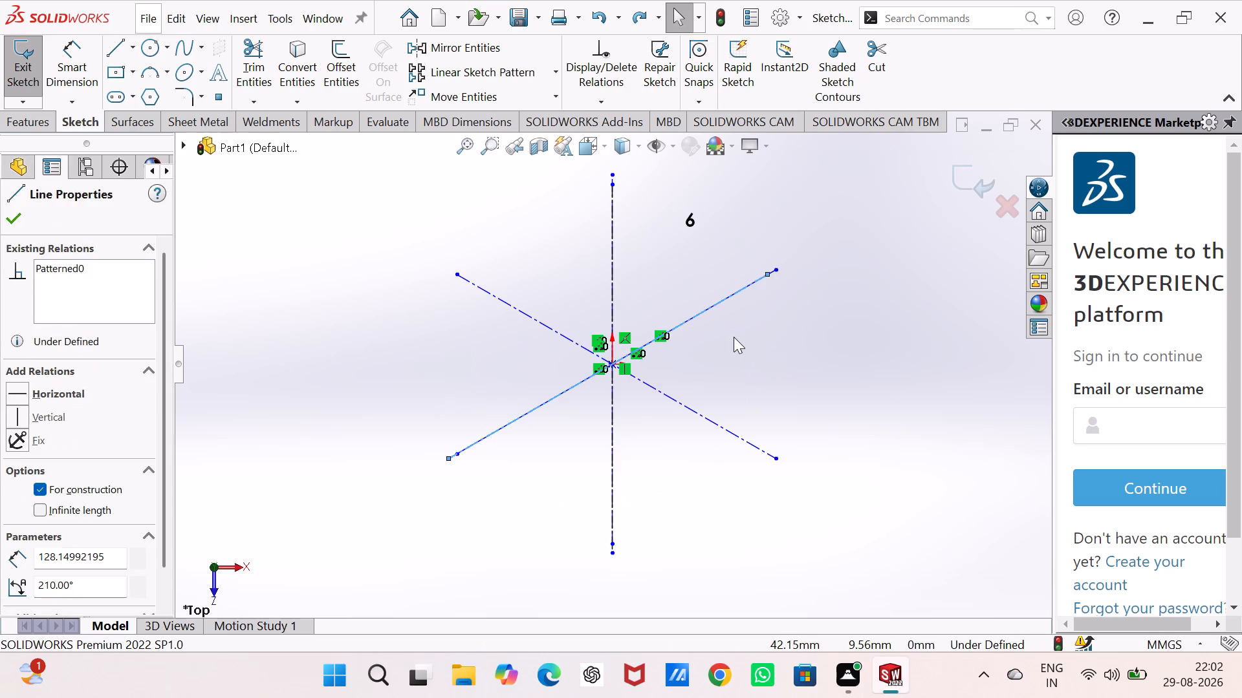
key("ctrl+z")
key("ctrl+z")
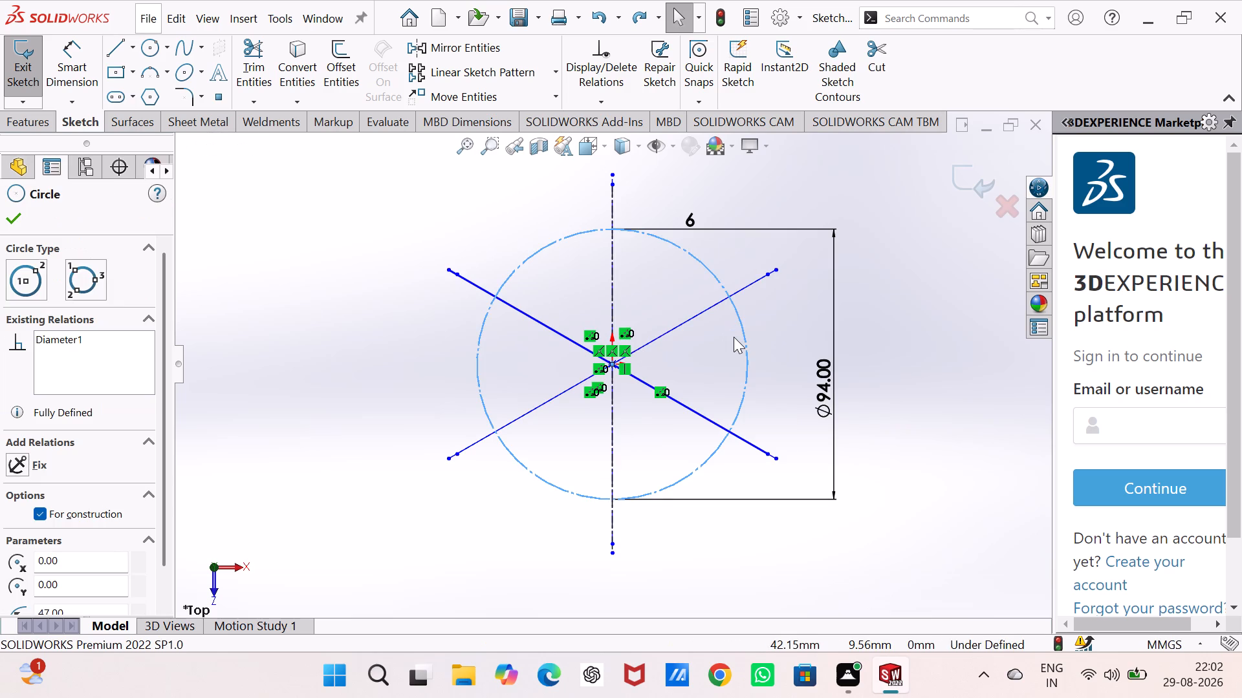
left_click(947, 310)
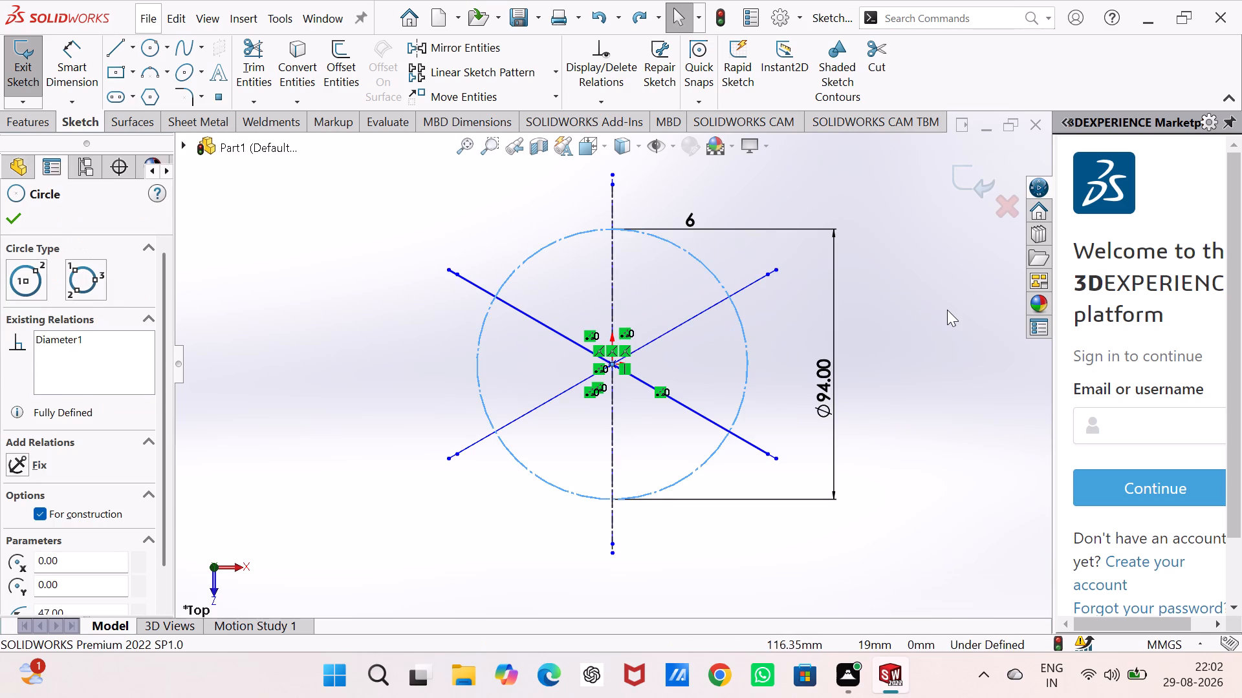
Delete the overlapping patterned duplicate on the diagonal centerline running from lower left to upper right.
left_click(756, 281)
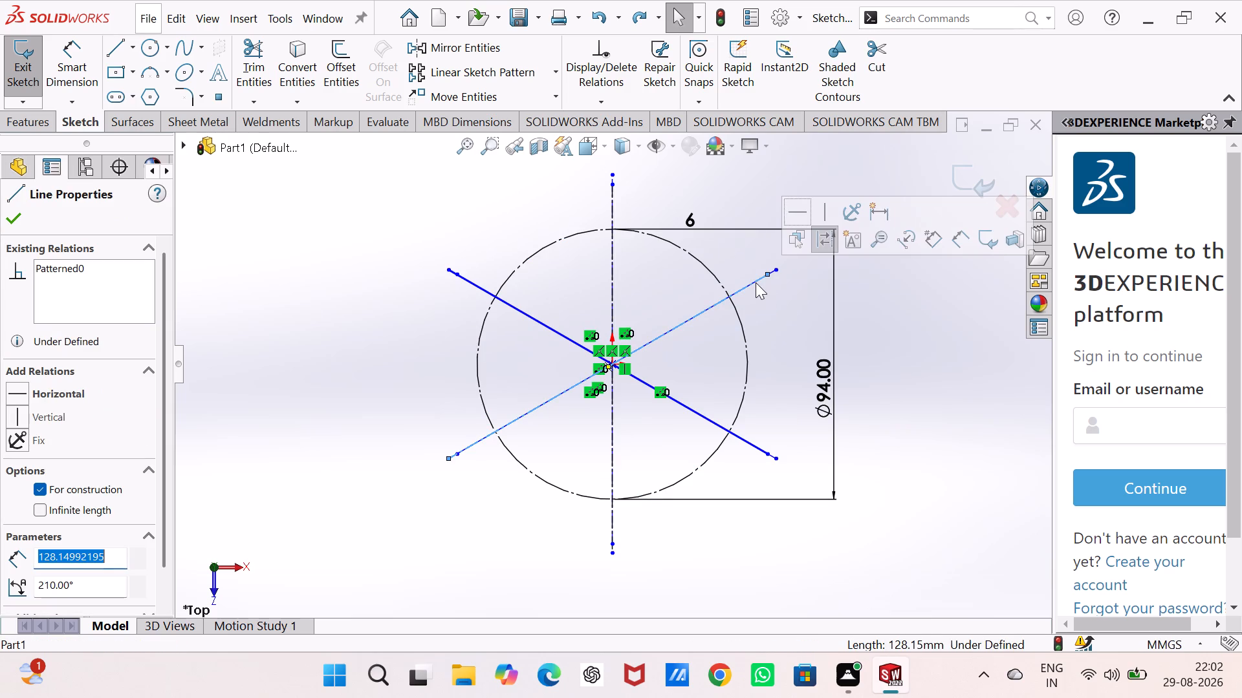
key("Delete")
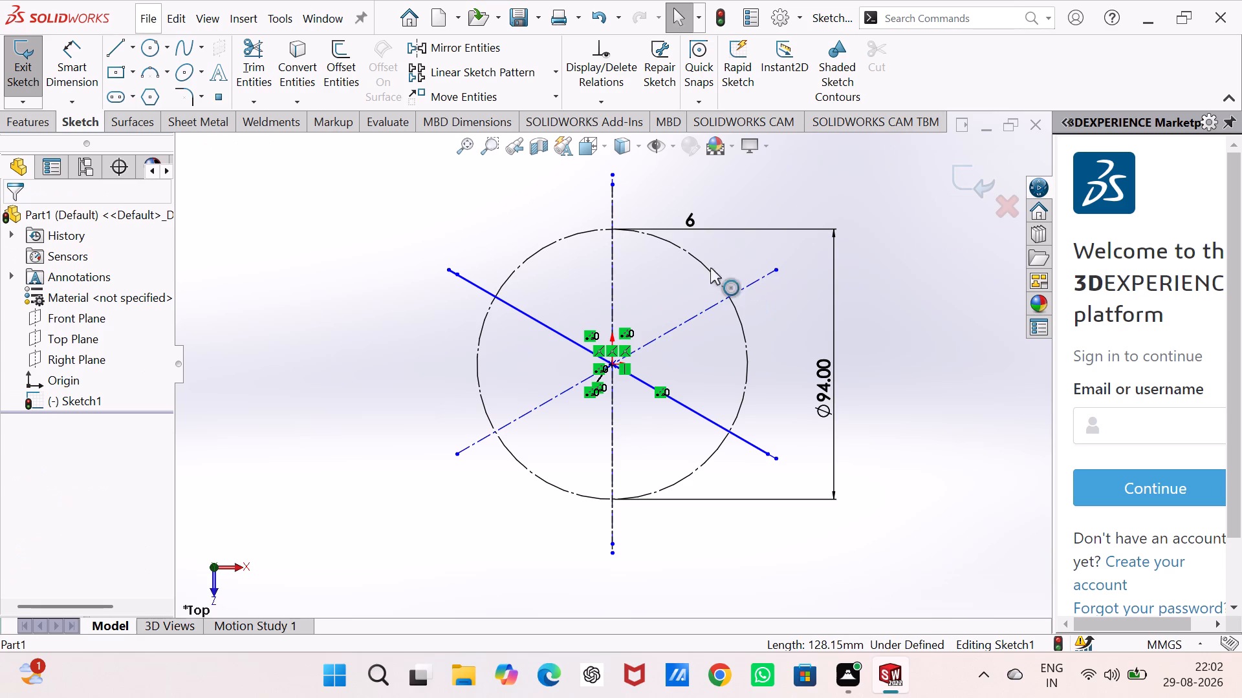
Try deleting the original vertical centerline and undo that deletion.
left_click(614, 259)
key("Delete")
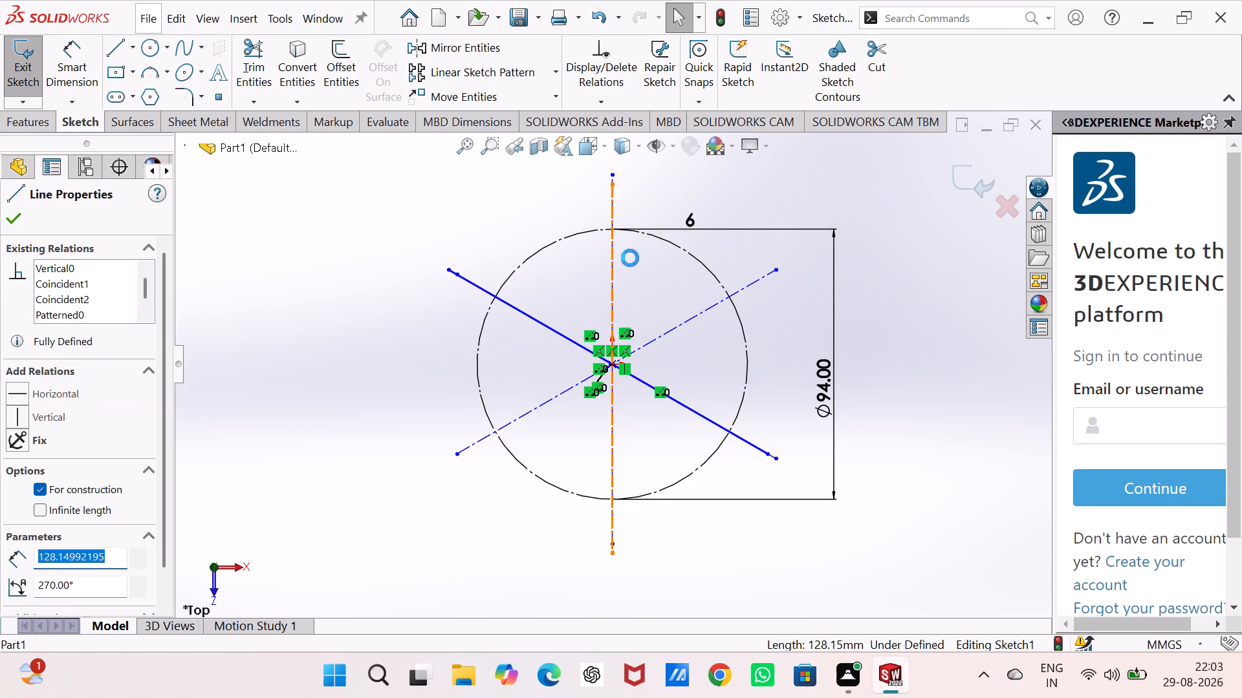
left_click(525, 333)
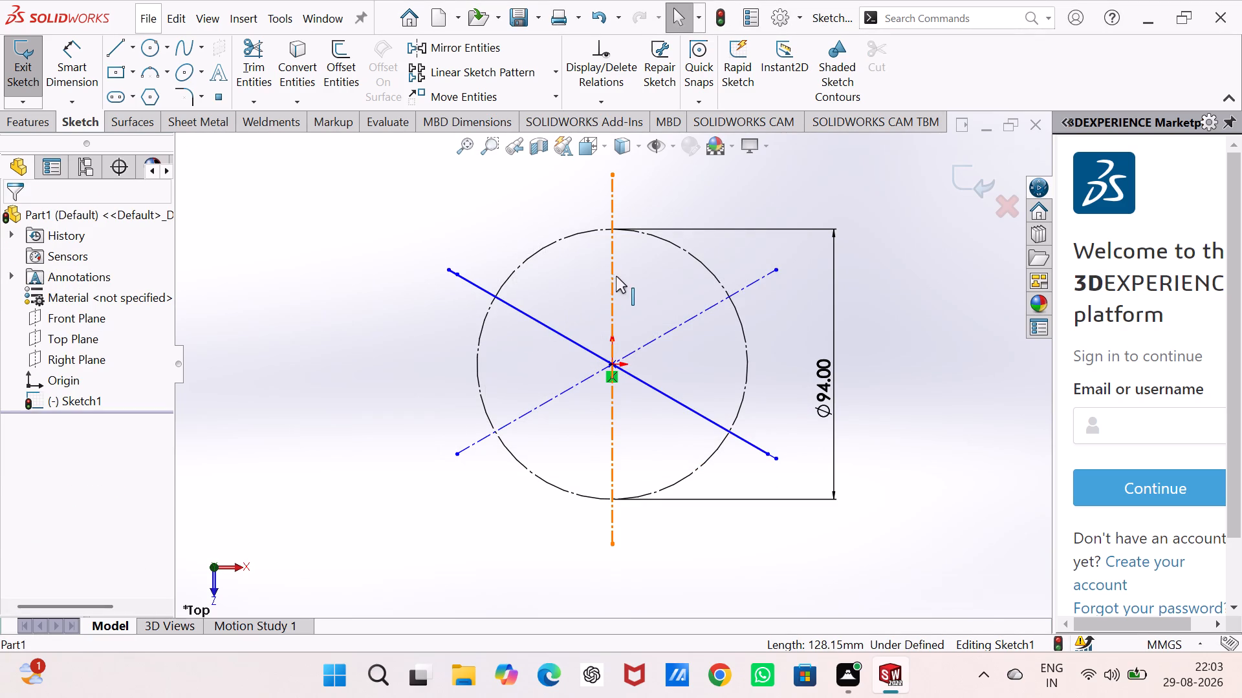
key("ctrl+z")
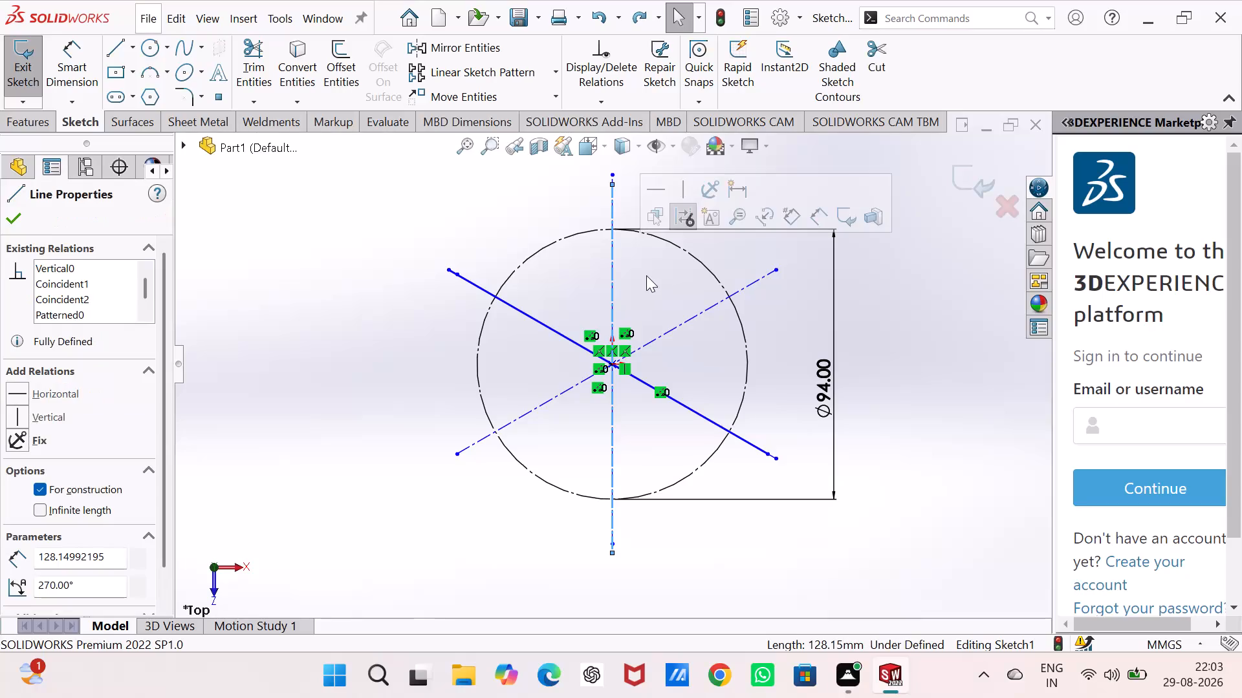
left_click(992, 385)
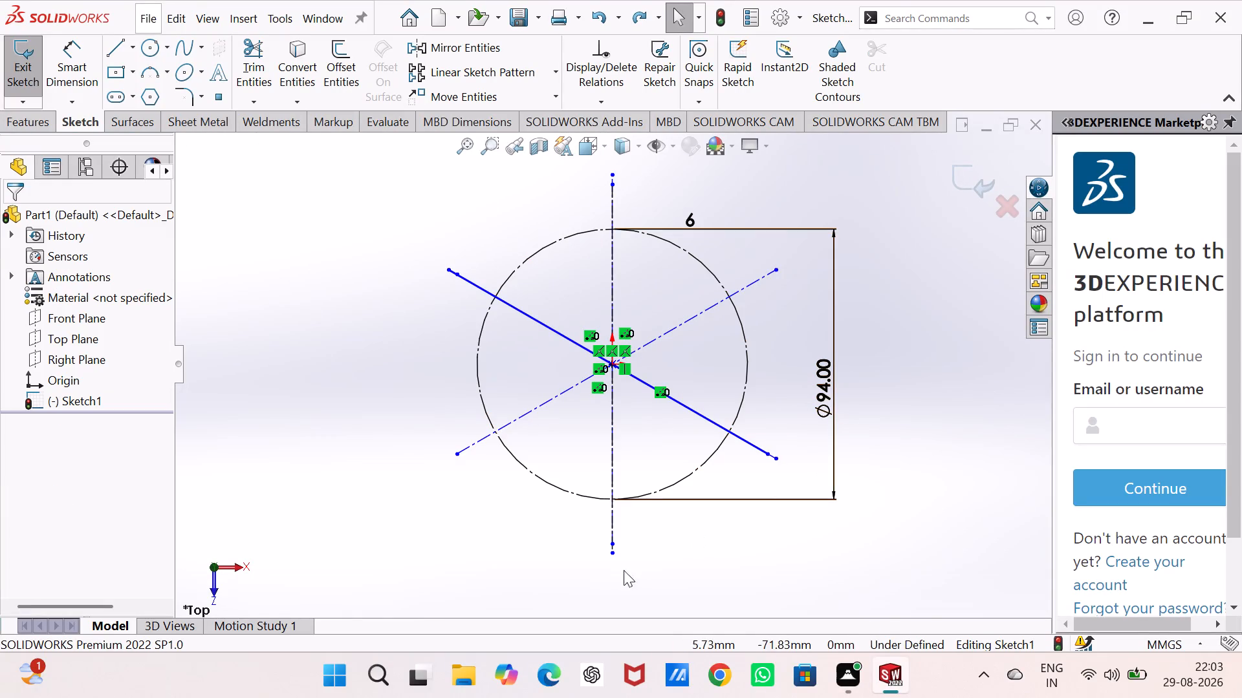
Delete the solid patterned diagonal line running from upper left to lower right.
left_click(613, 546)
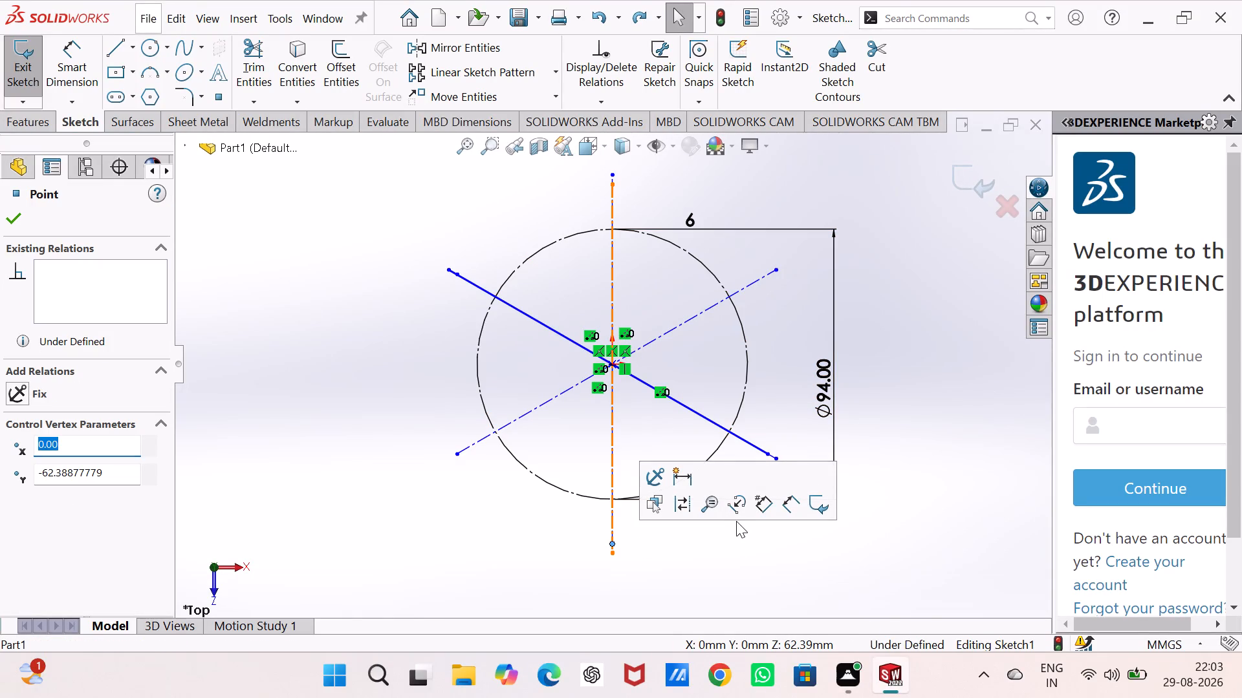
left_click(928, 410)
scroll(612, 413, "up", 2)
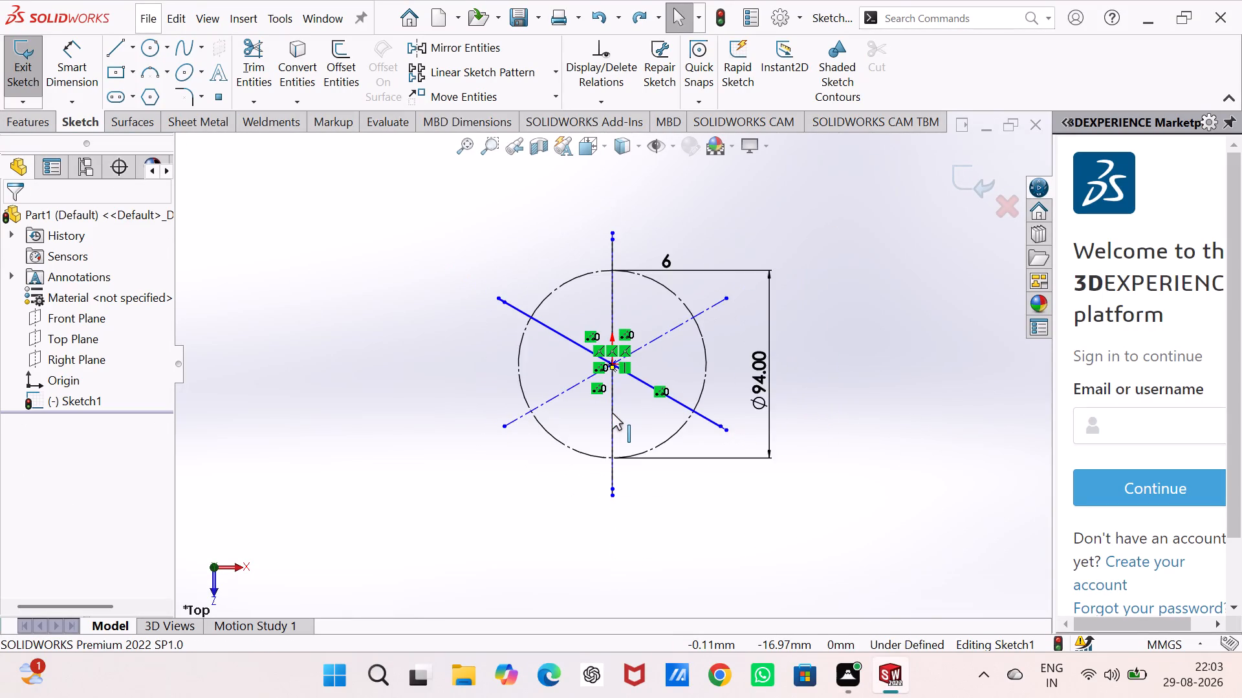
scroll(612, 413, "down", 3)
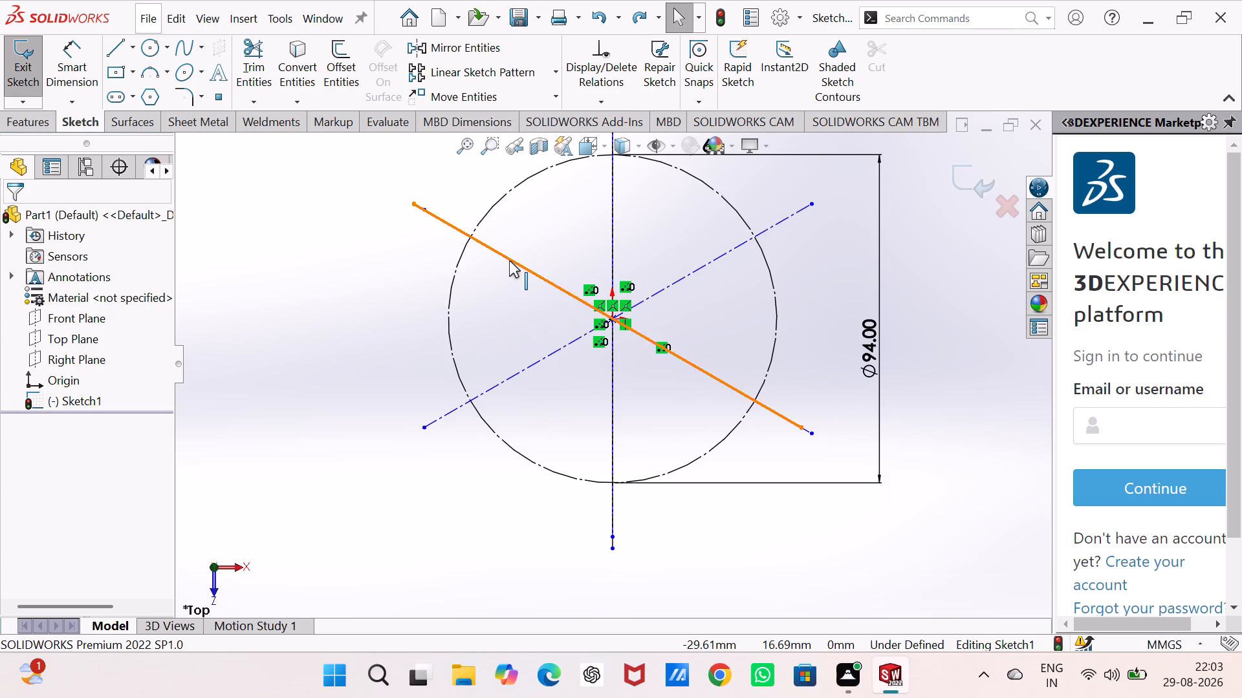
left_click(509, 260)
key("Delete")
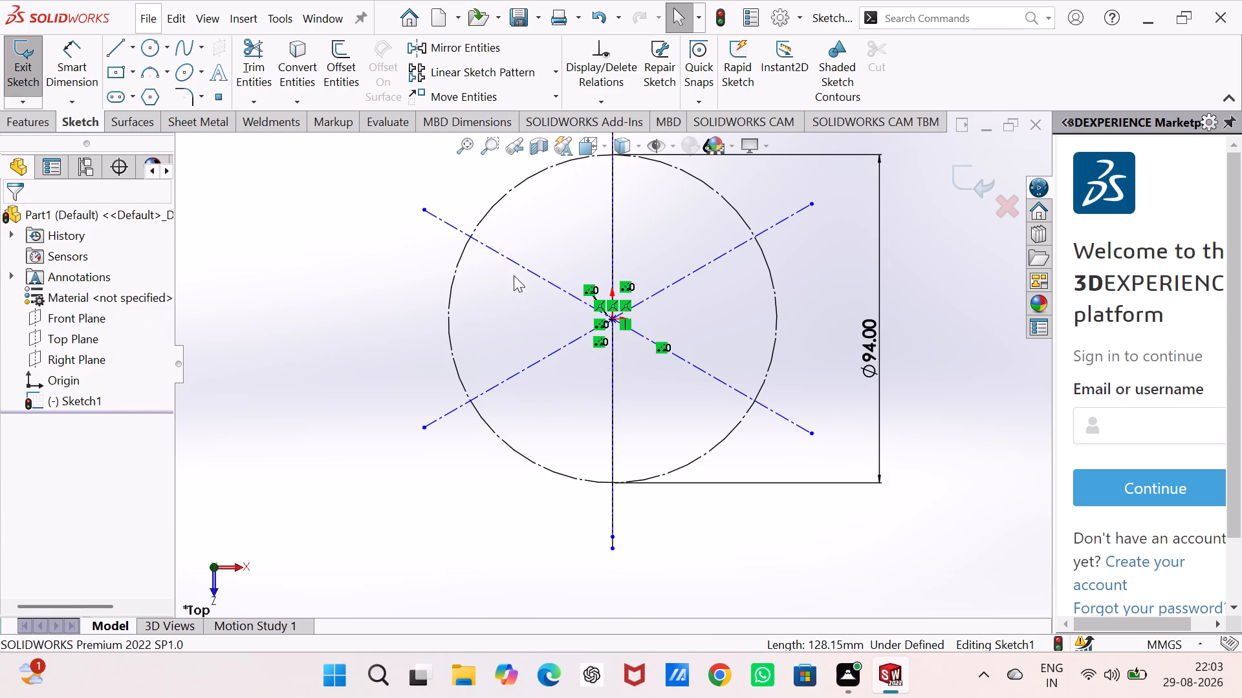
Stretch the overlapping patterned vertical line's upper end beyond the original vertical centerline and delete that patterned line.
scroll(631, 268, "up", 1)
scroll(622, 191, "up", 3)
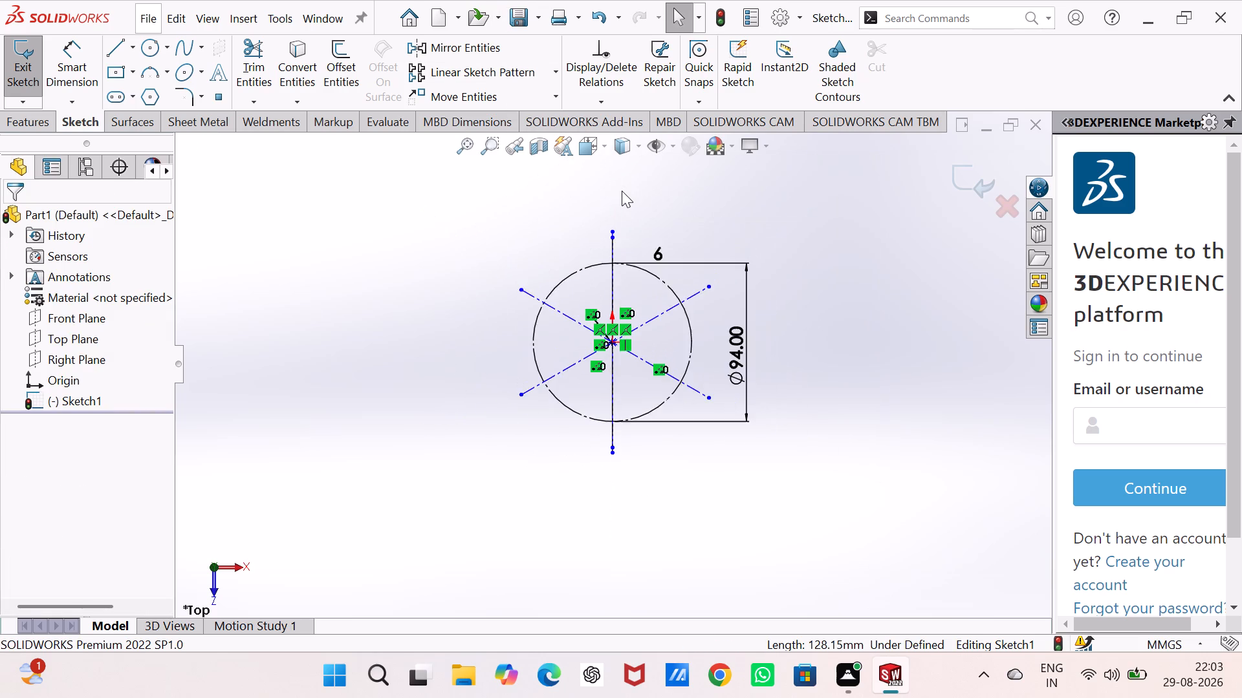
scroll(619, 191, "down", 6)
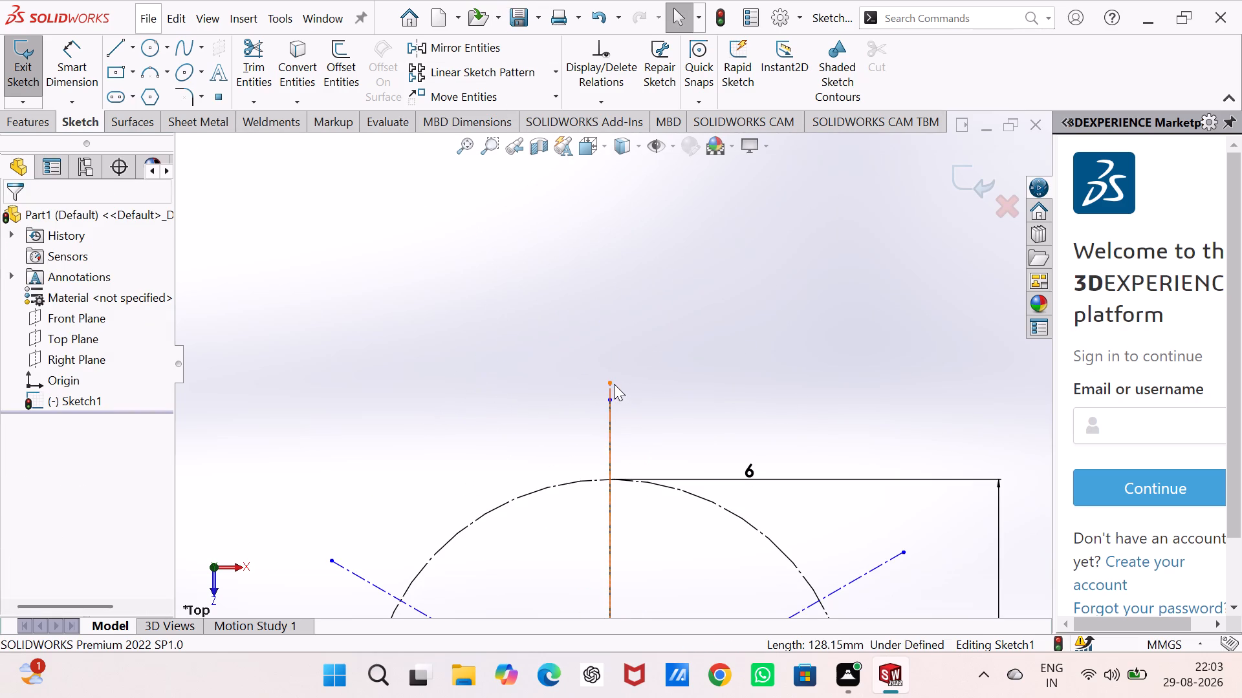
left_click_drag(611, 385, 615, 335)
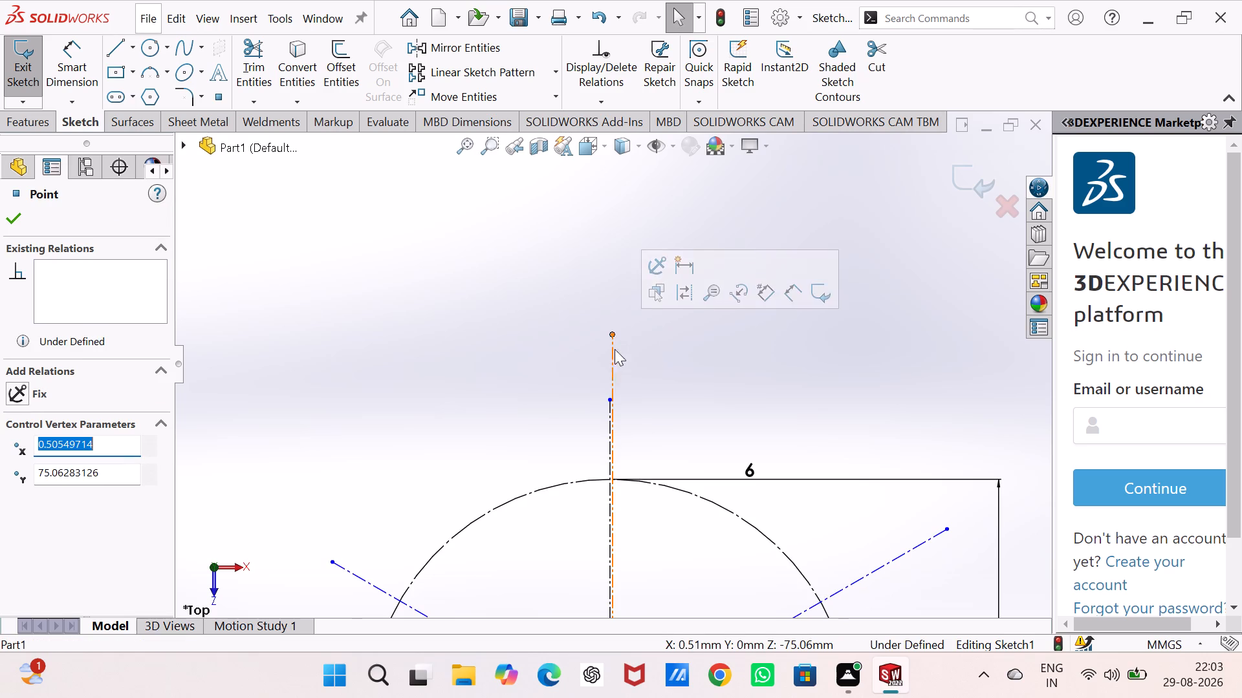
left_click(614, 359)
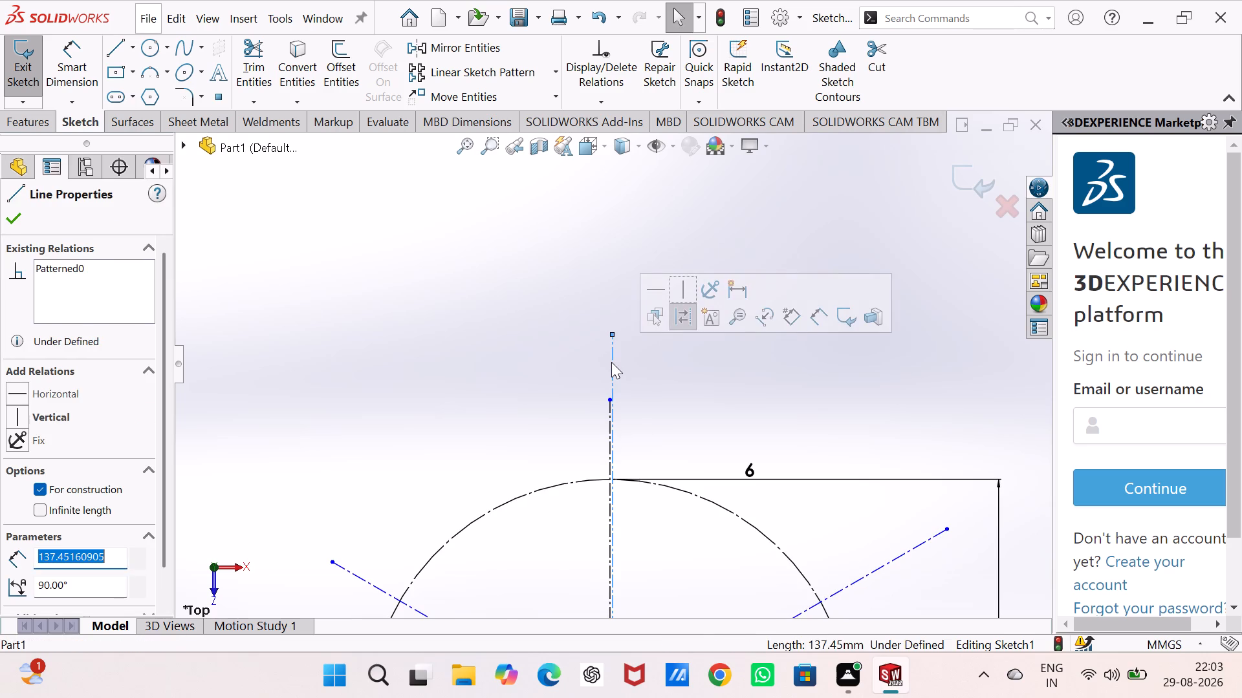
key("Delete")
Delete the two remaining diagonal centerlines of the circular sketch pattern.
scroll(598, 407, "down", 5)
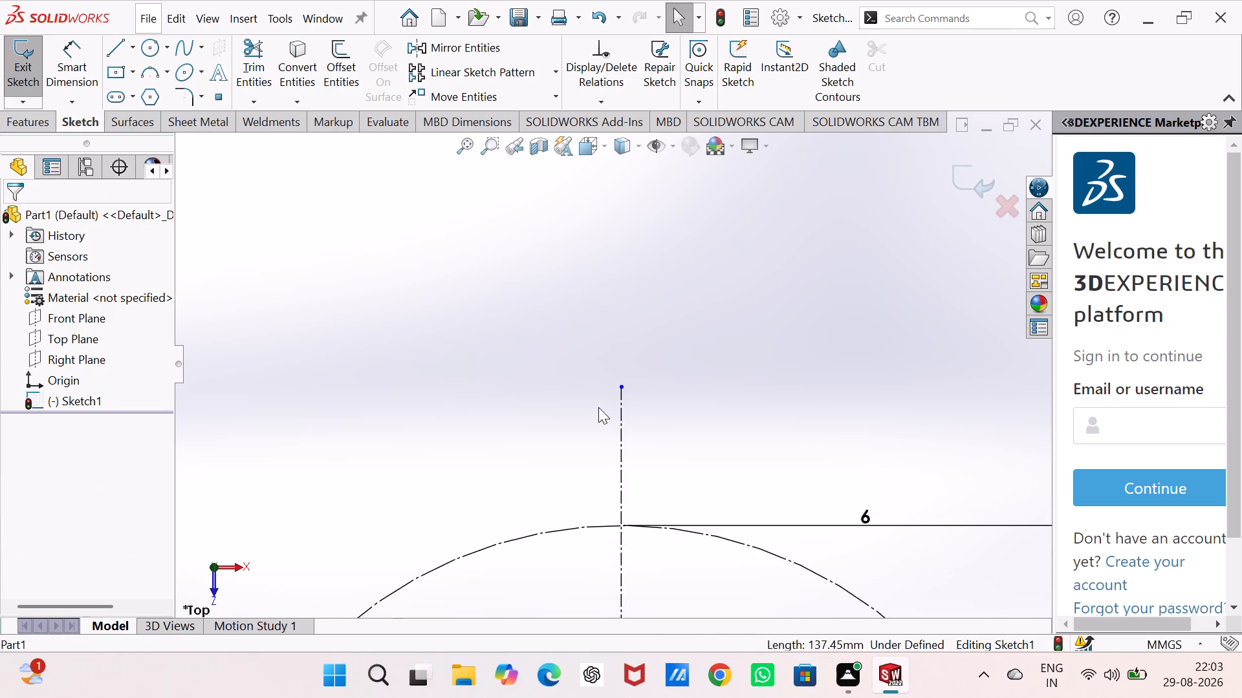
scroll(598, 407, "down", 2)
scroll(598, 407, "up", 14)
scroll(596, 487, "down", 4)
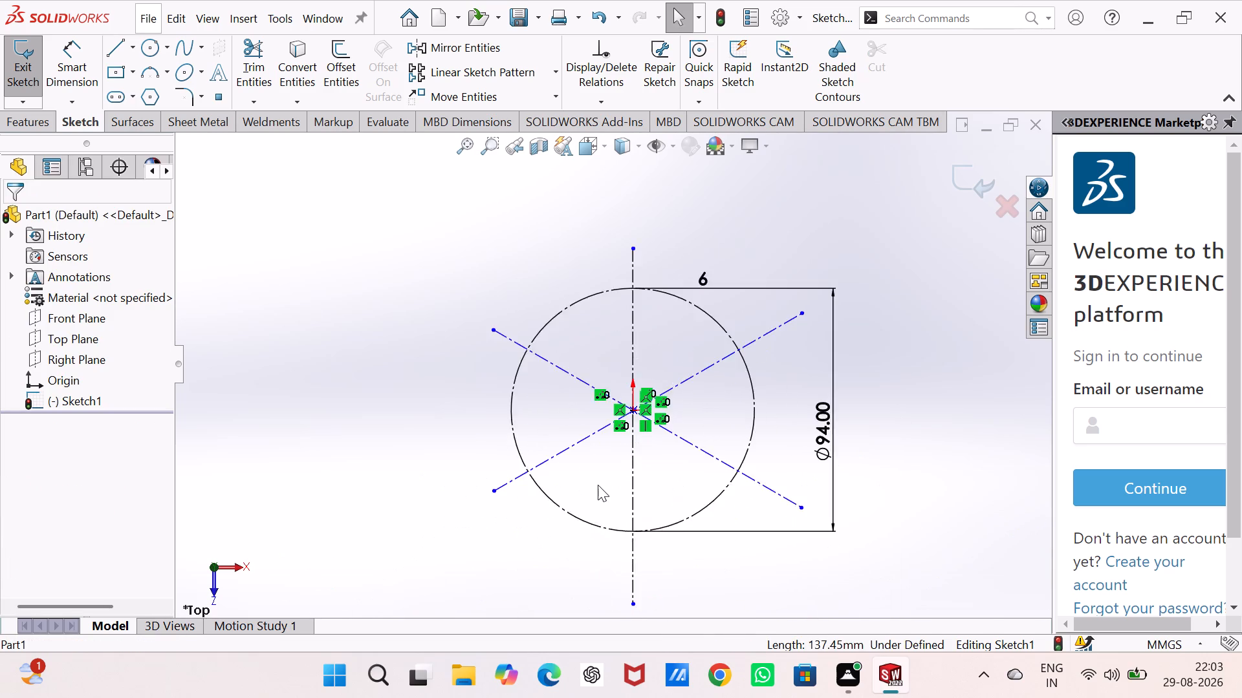
scroll(598, 485, "down", 3)
scroll(671, 373, "up", 2)
scroll(710, 257, "up", 2)
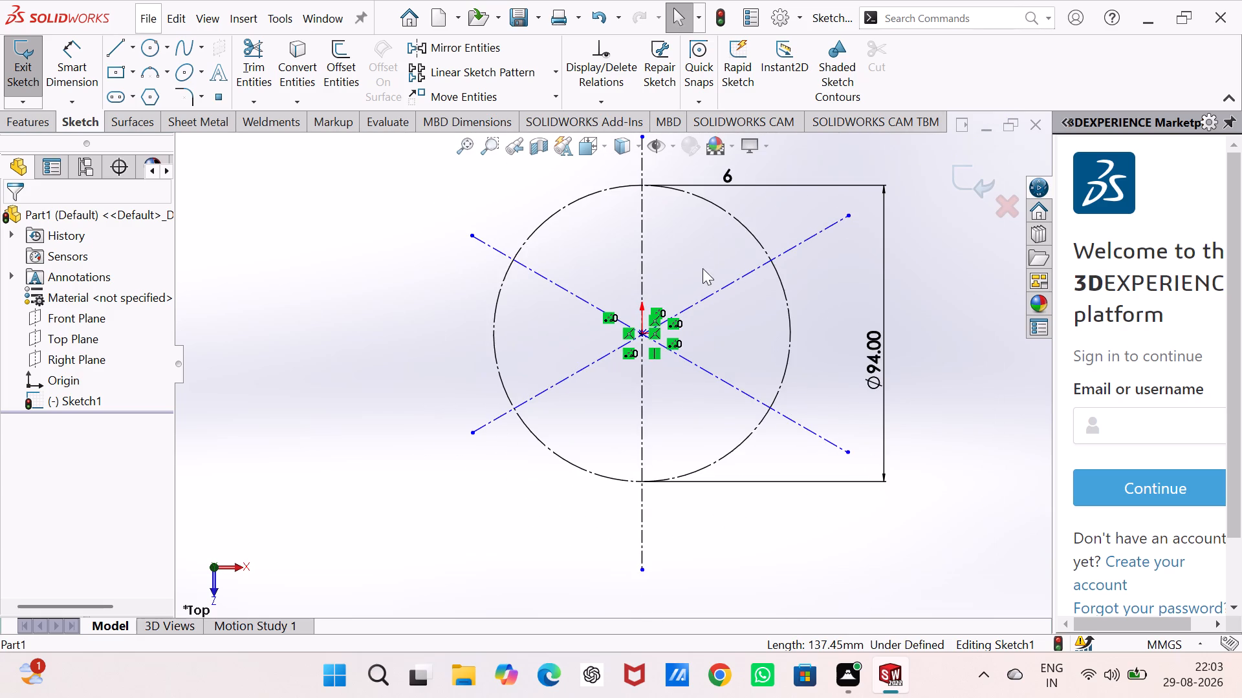
left_click(713, 297)
key("Delete")
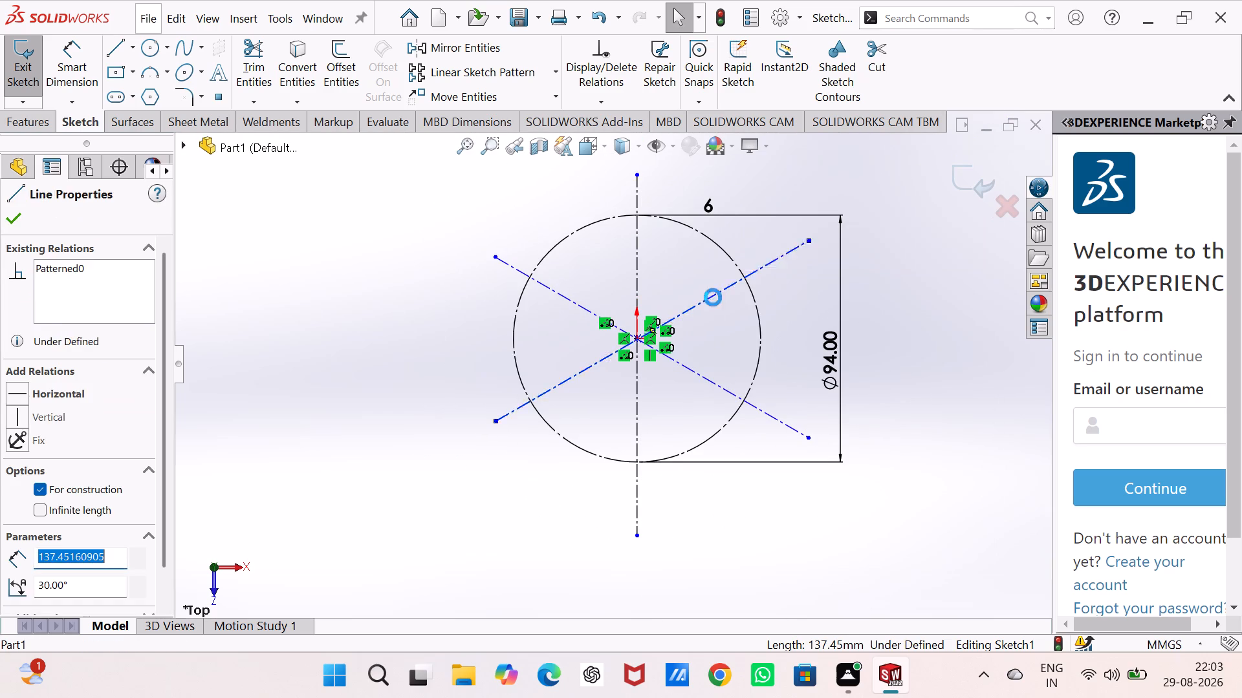
left_click(692, 368)
key("Delete")
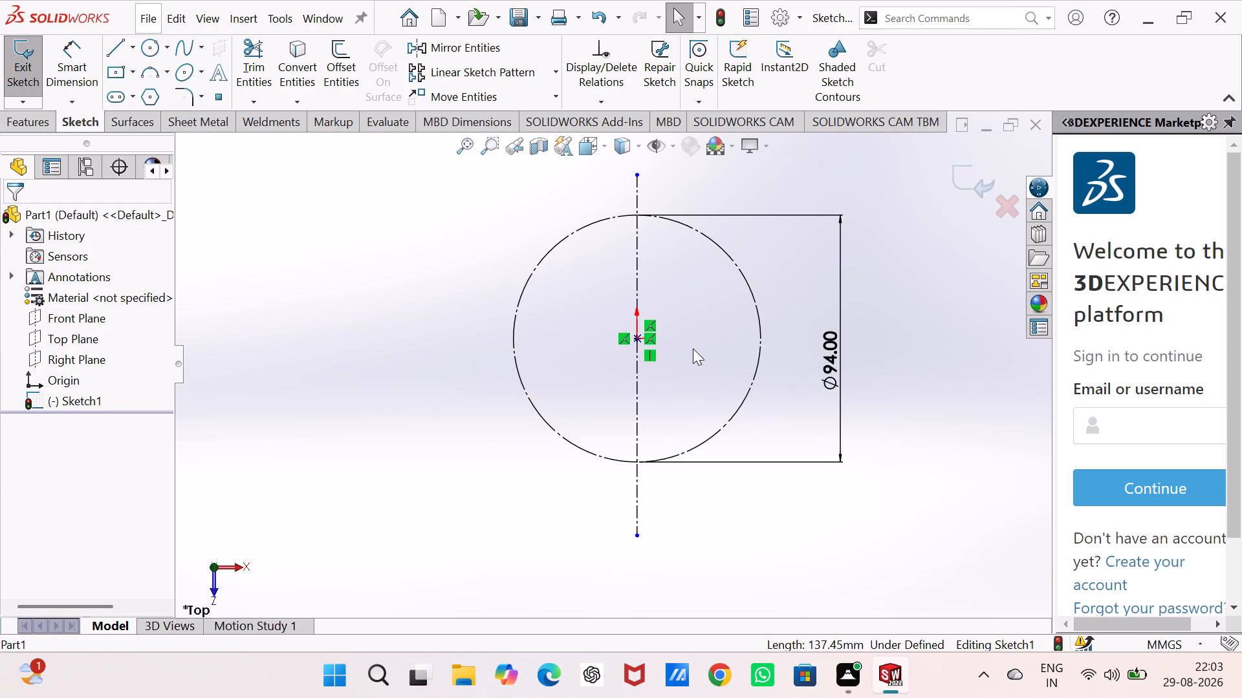
Circular-pattern the vertical centerline about the origin with 3 equally spaced instances over 360 degrees.
left_click(693, 340)
left_click(636, 257)
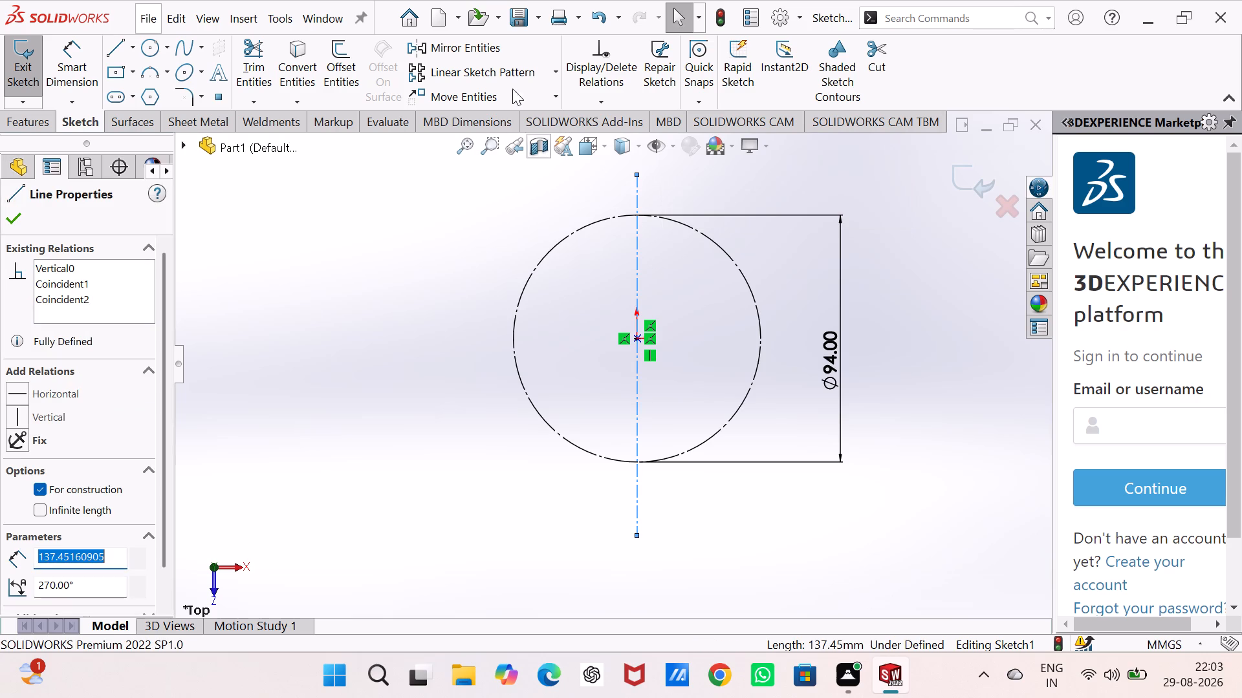
left_click(553, 67)
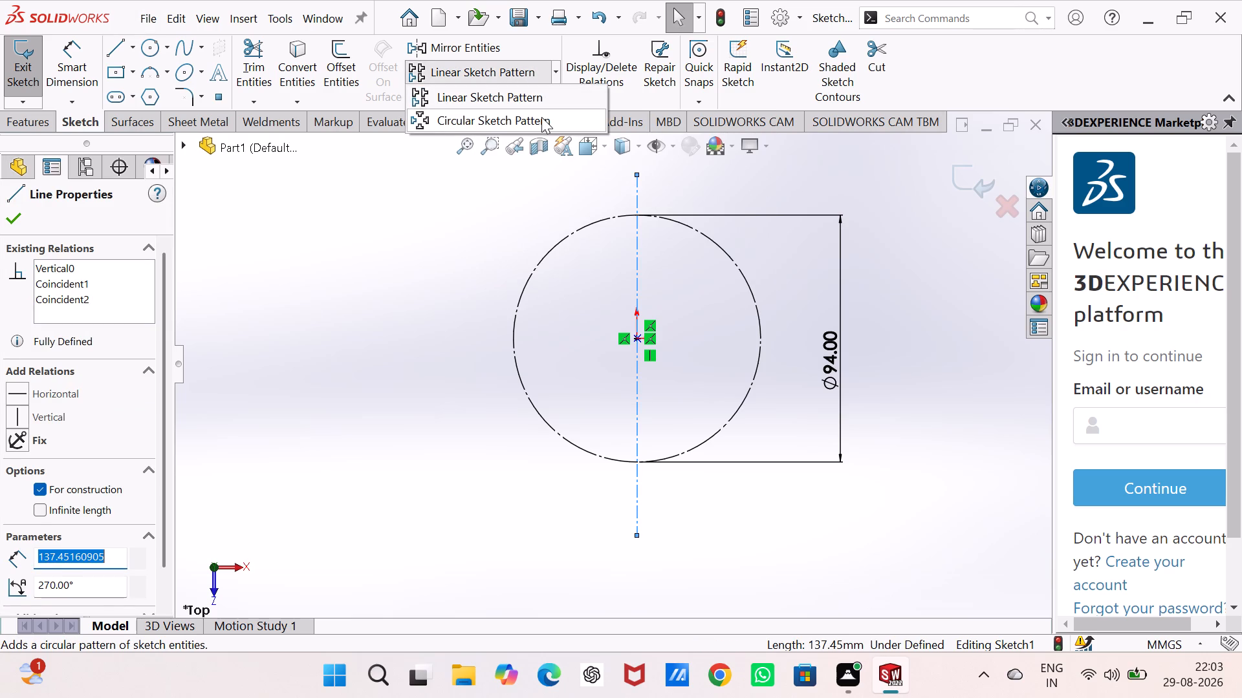
left_click(541, 117)
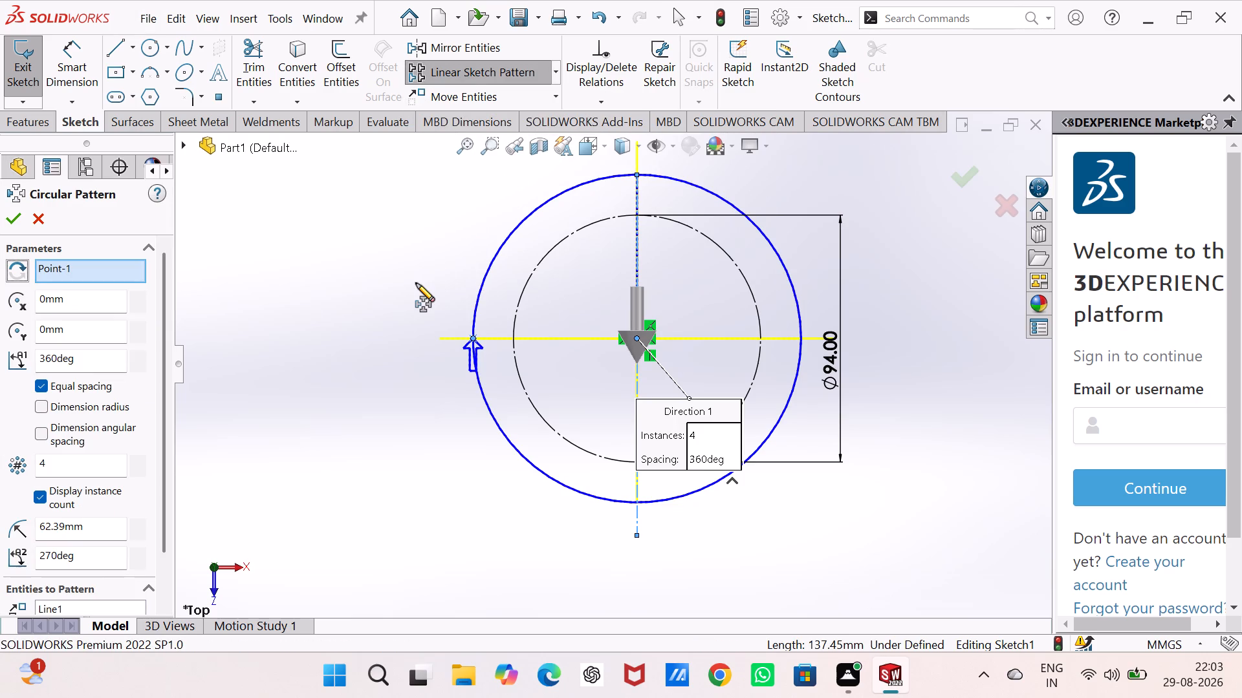
scroll(416, 283, "down", 1)
scroll(426, 282, "up", 6)
scroll(565, 276, "down", 1)
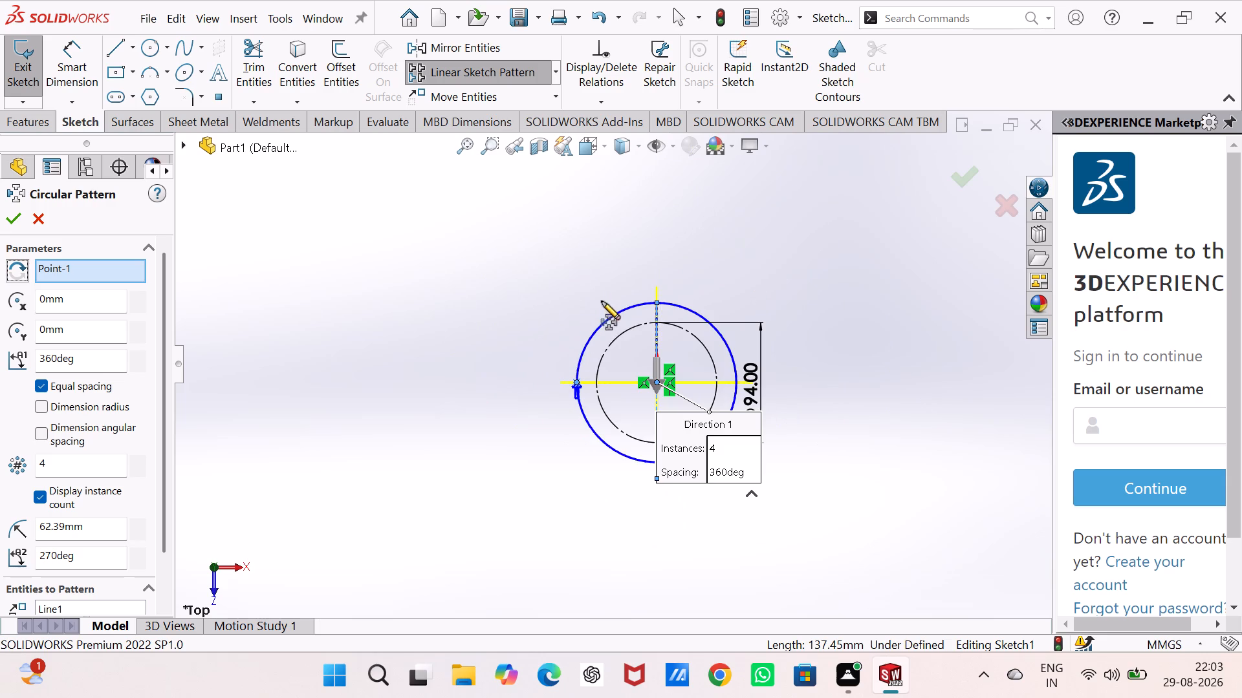
scroll(638, 417, "down", 2)
scroll(643, 408, "up", 2)
scroll(643, 408, "down", 4)
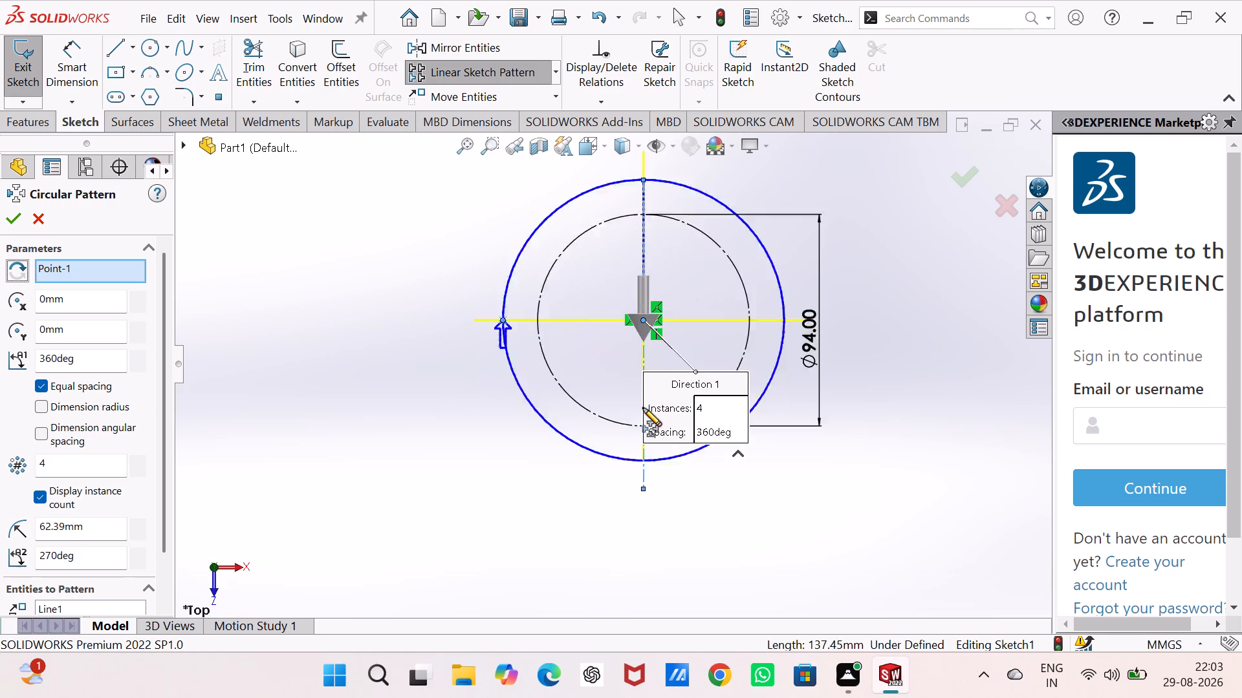
double_click(67, 462)
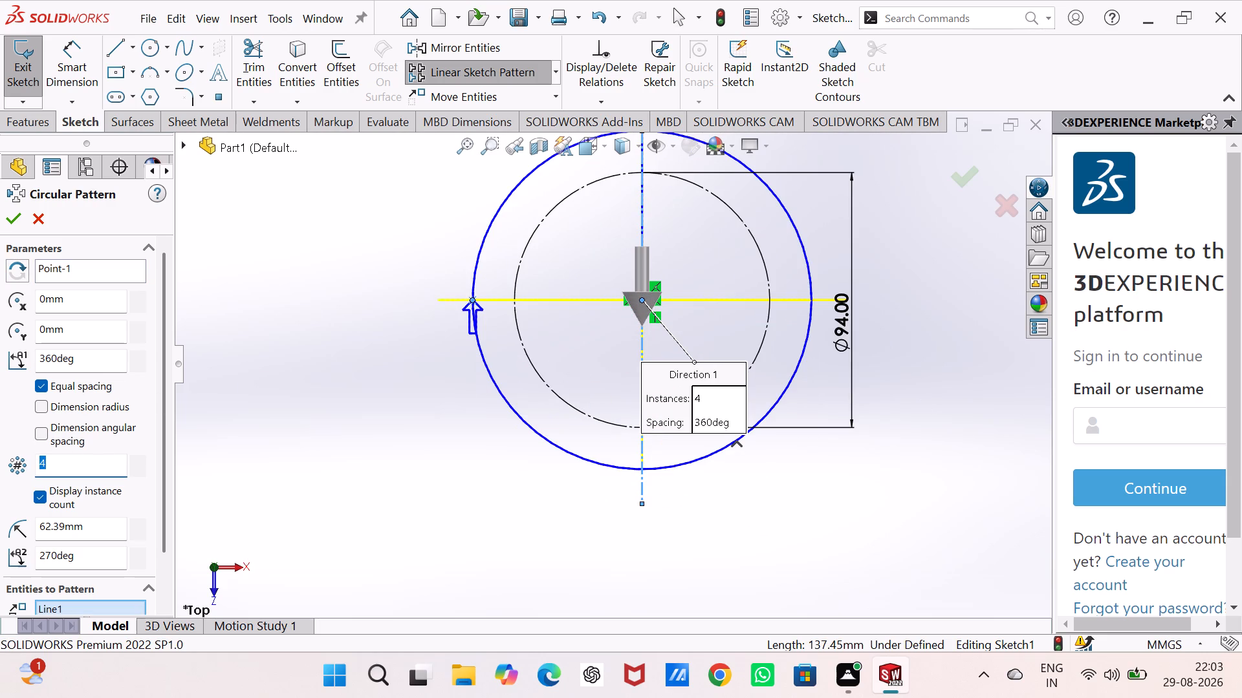
key("3")
left_click(329, 328)
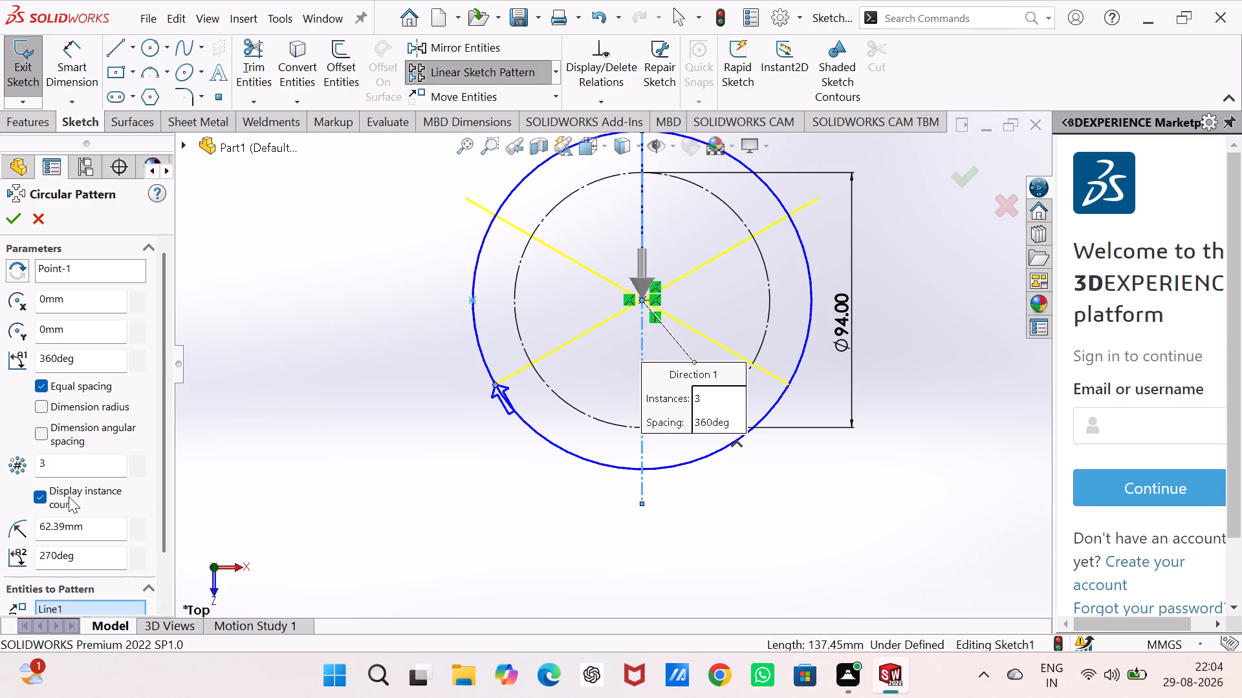
left_click(7, 211)
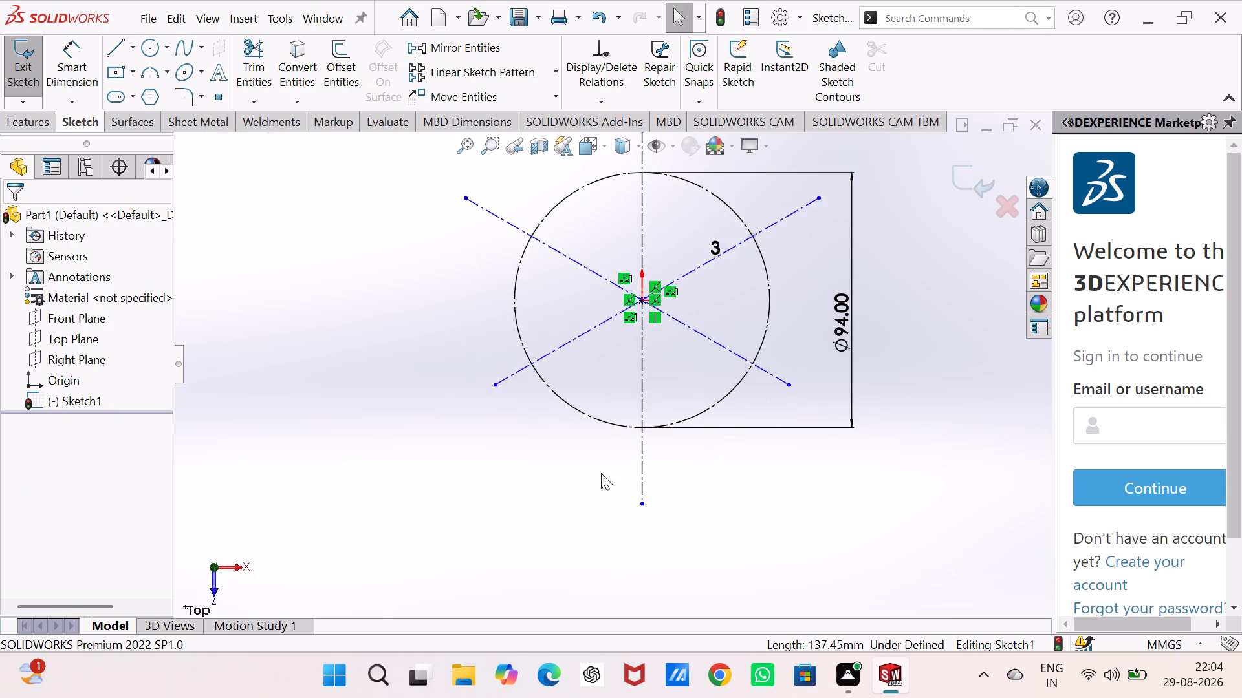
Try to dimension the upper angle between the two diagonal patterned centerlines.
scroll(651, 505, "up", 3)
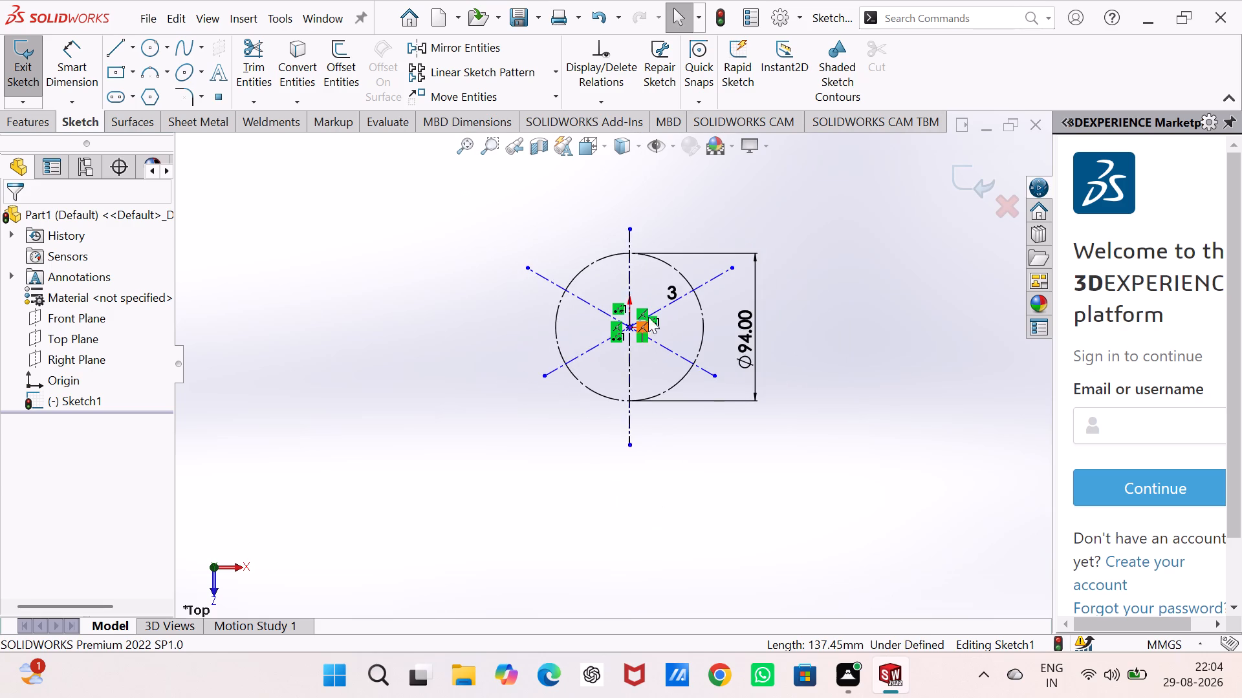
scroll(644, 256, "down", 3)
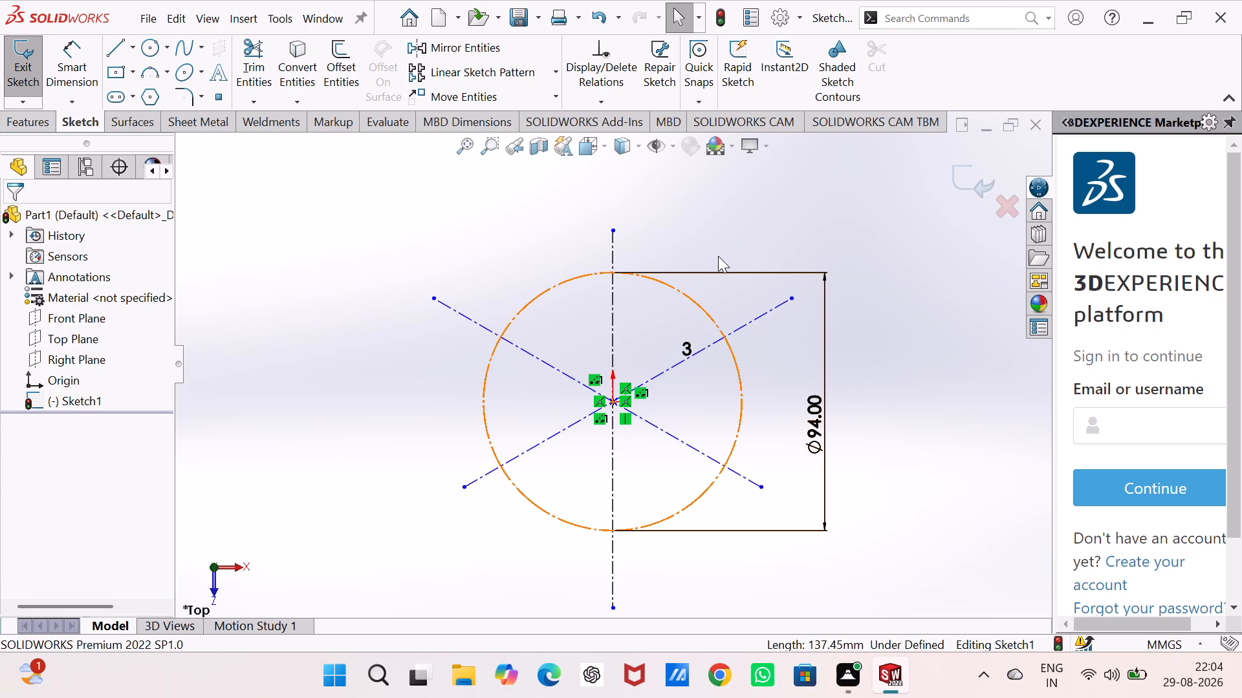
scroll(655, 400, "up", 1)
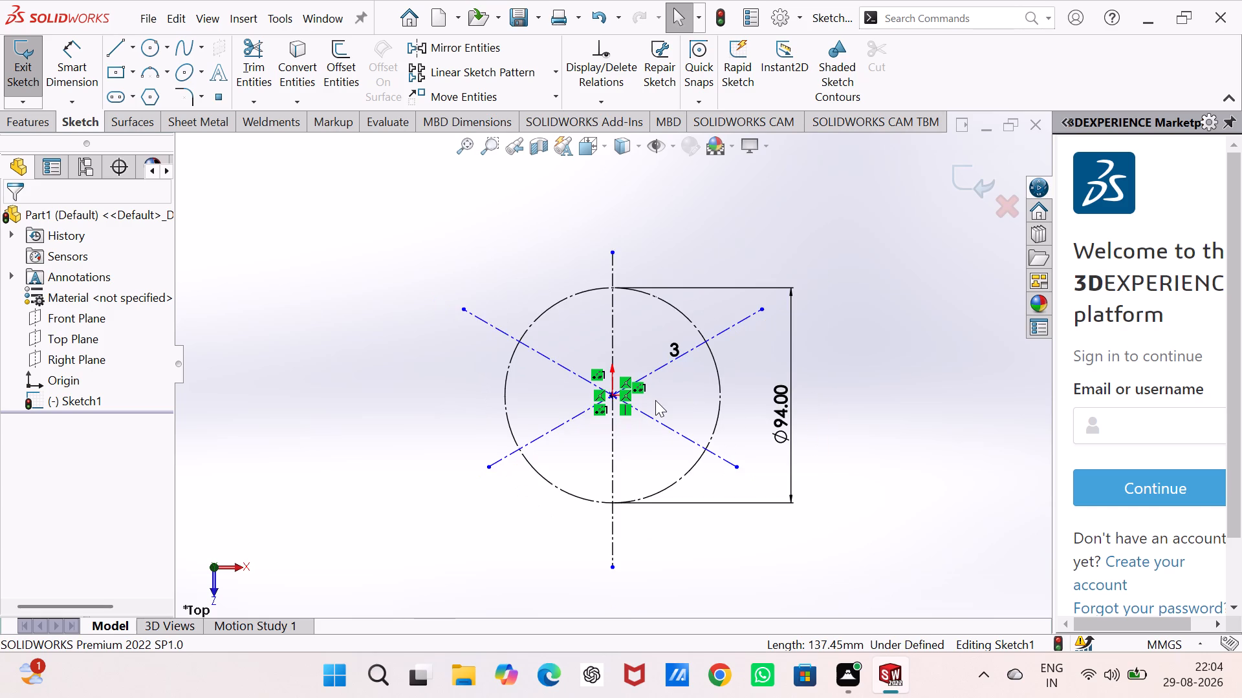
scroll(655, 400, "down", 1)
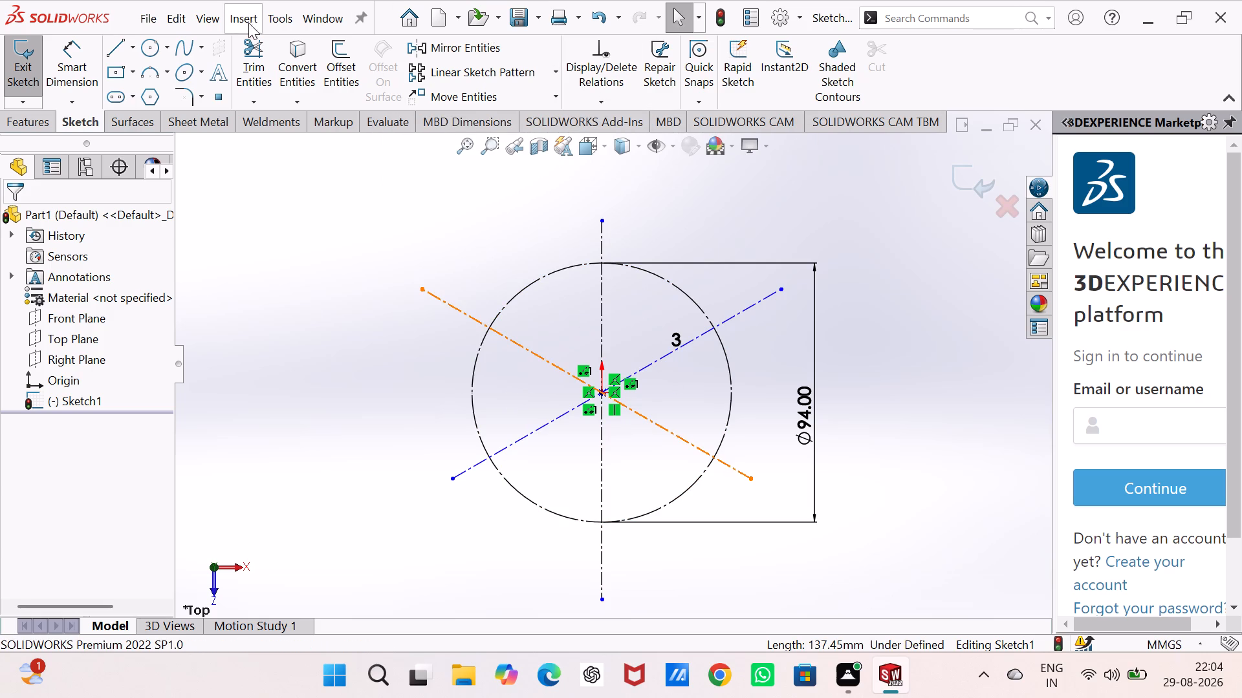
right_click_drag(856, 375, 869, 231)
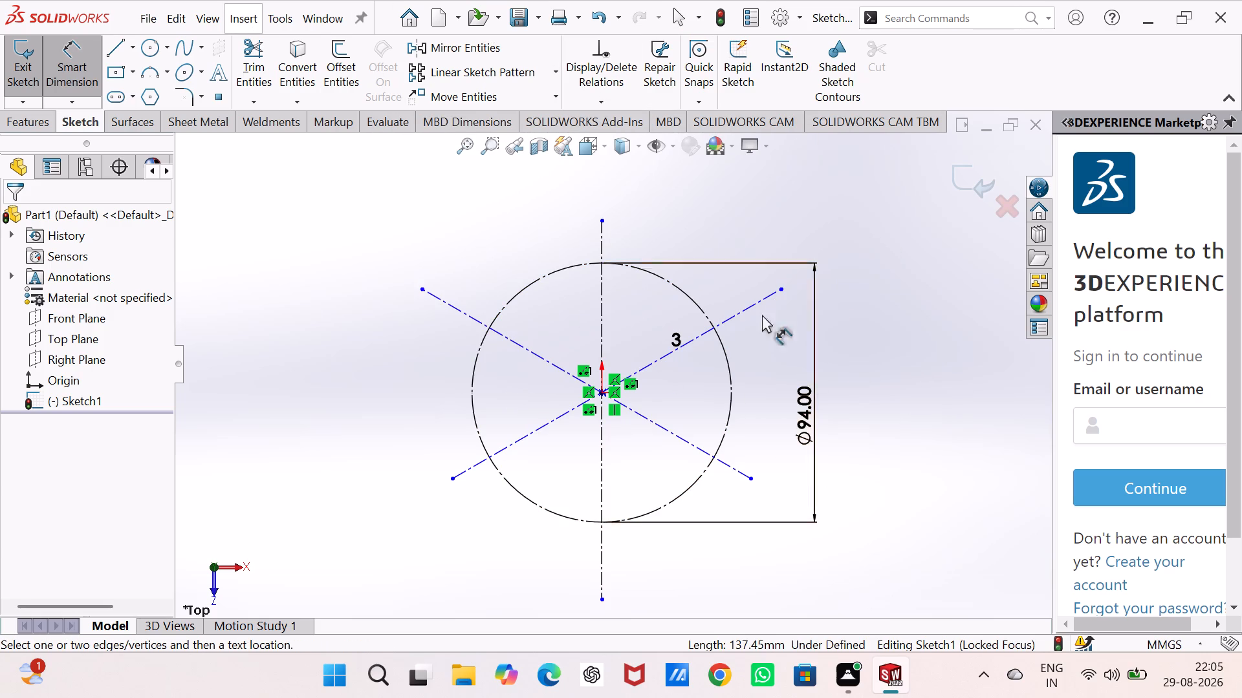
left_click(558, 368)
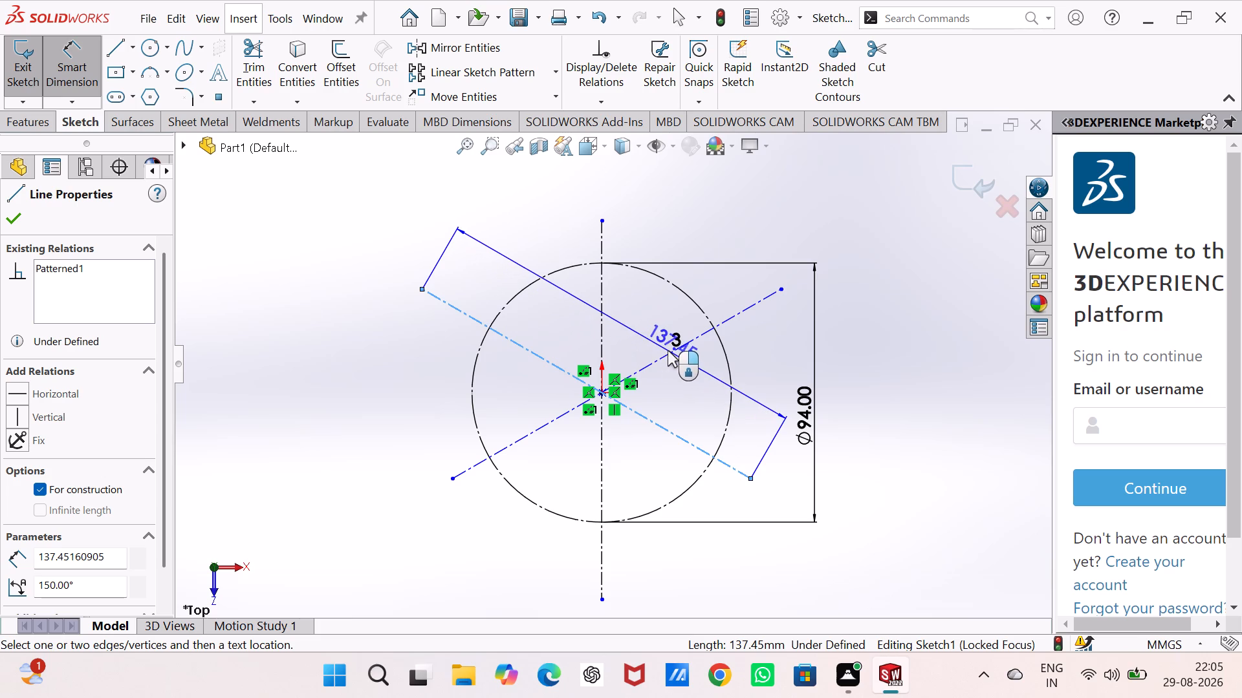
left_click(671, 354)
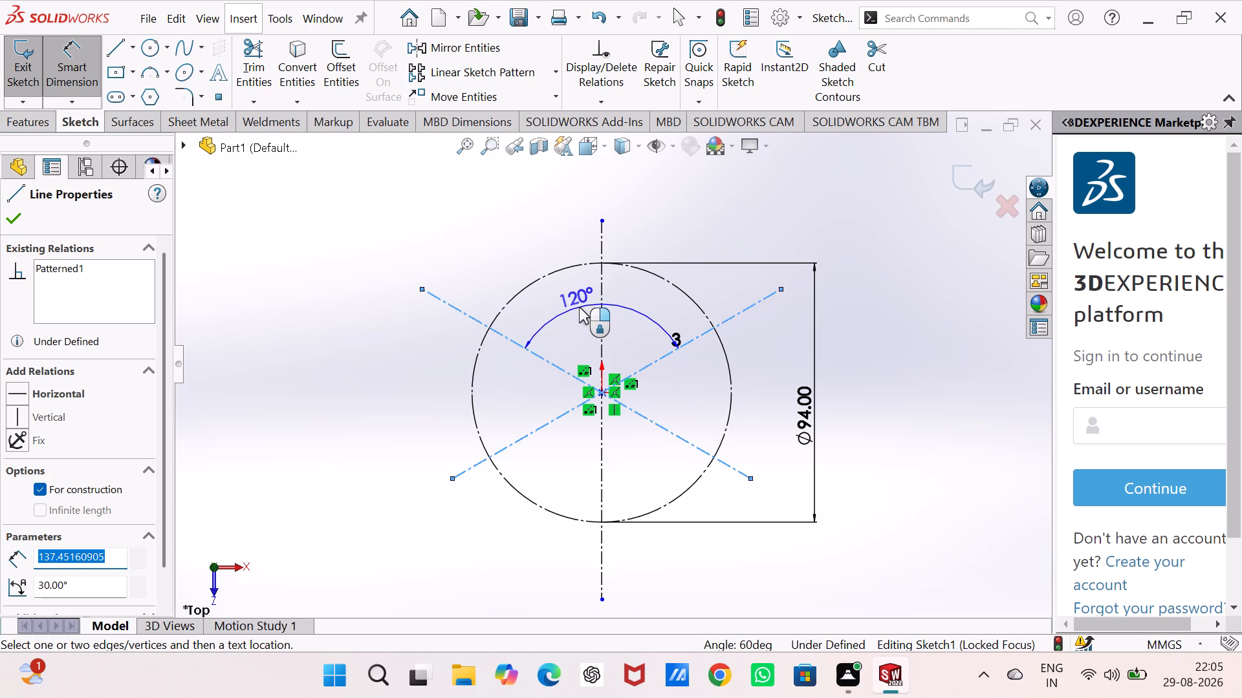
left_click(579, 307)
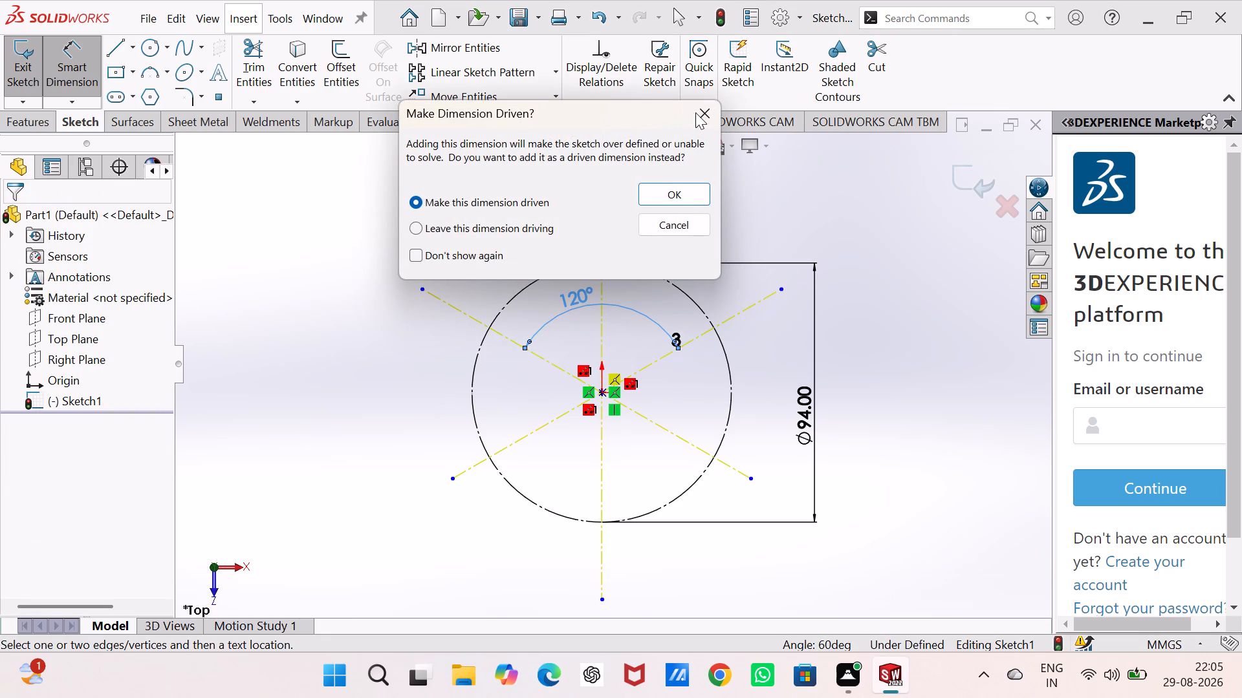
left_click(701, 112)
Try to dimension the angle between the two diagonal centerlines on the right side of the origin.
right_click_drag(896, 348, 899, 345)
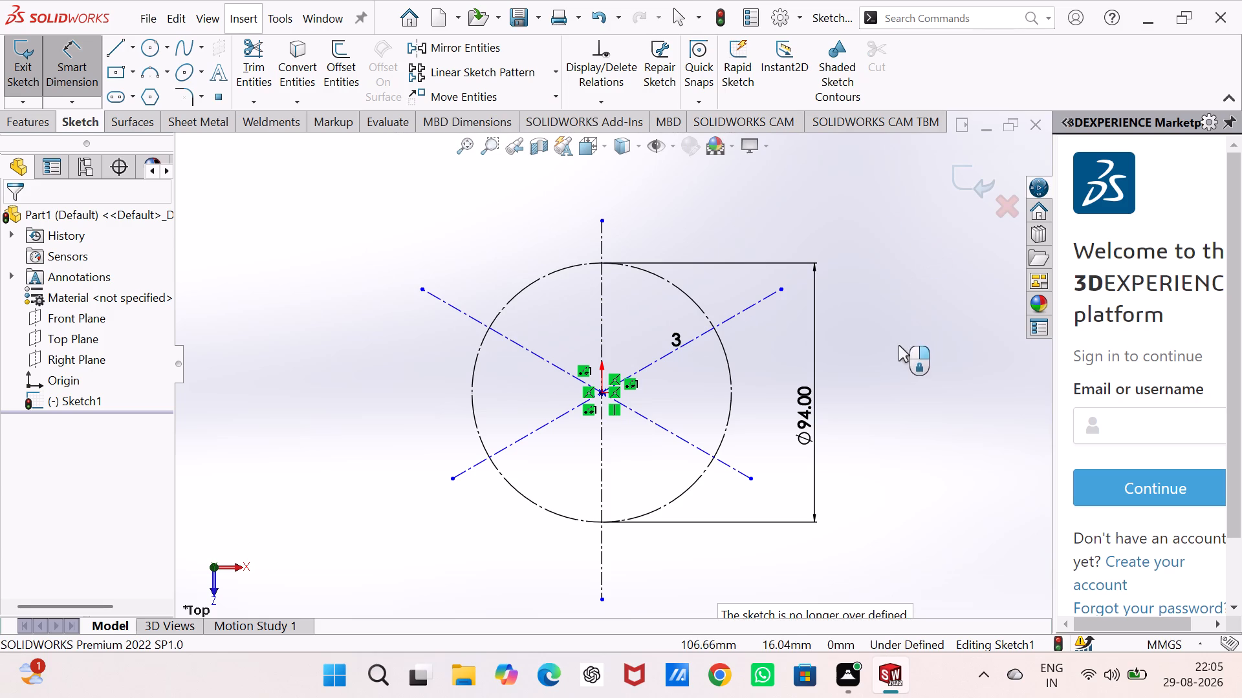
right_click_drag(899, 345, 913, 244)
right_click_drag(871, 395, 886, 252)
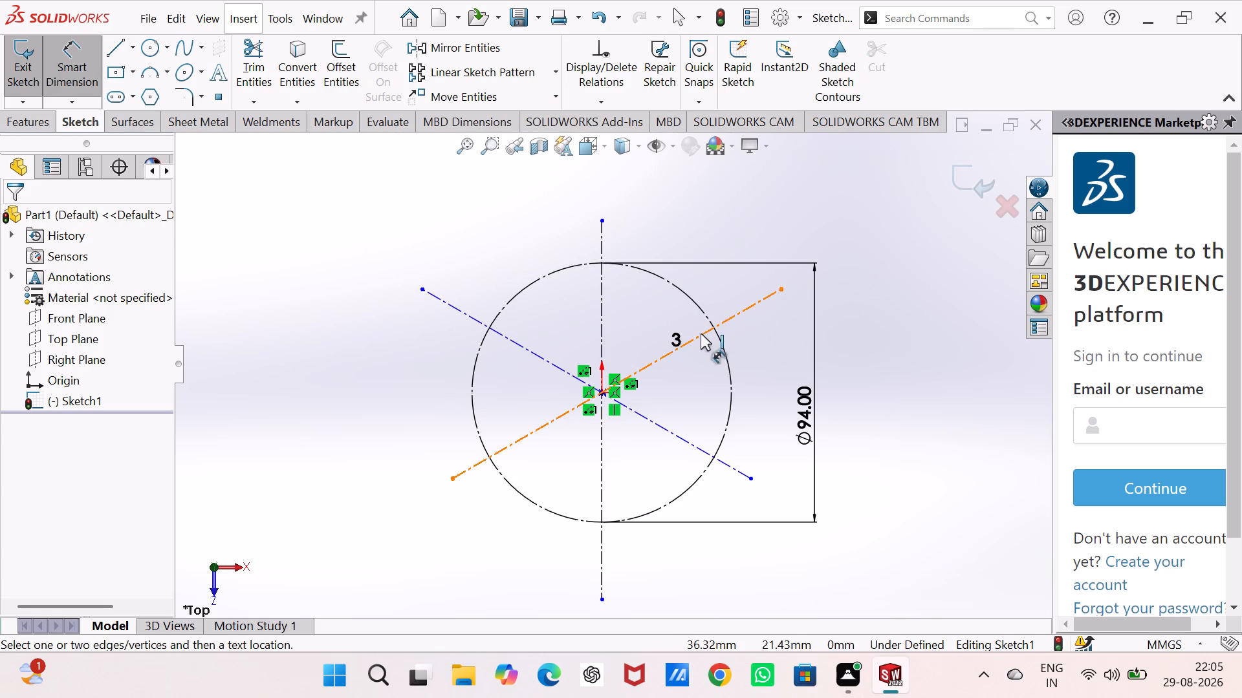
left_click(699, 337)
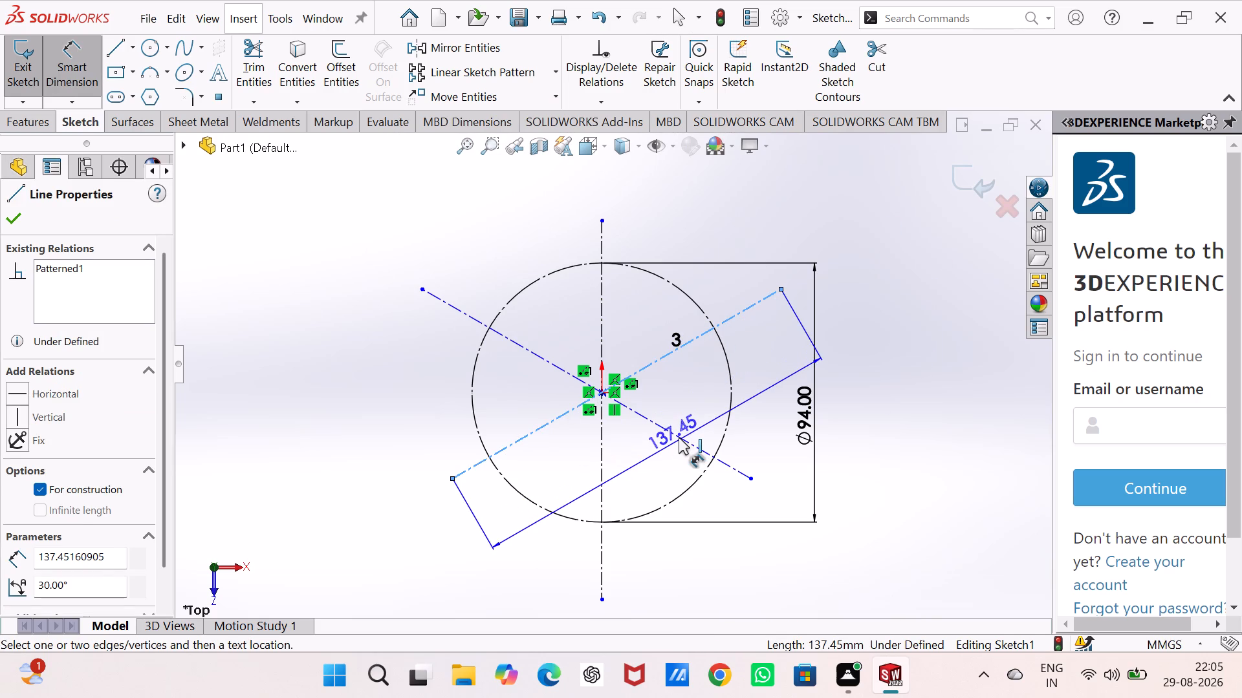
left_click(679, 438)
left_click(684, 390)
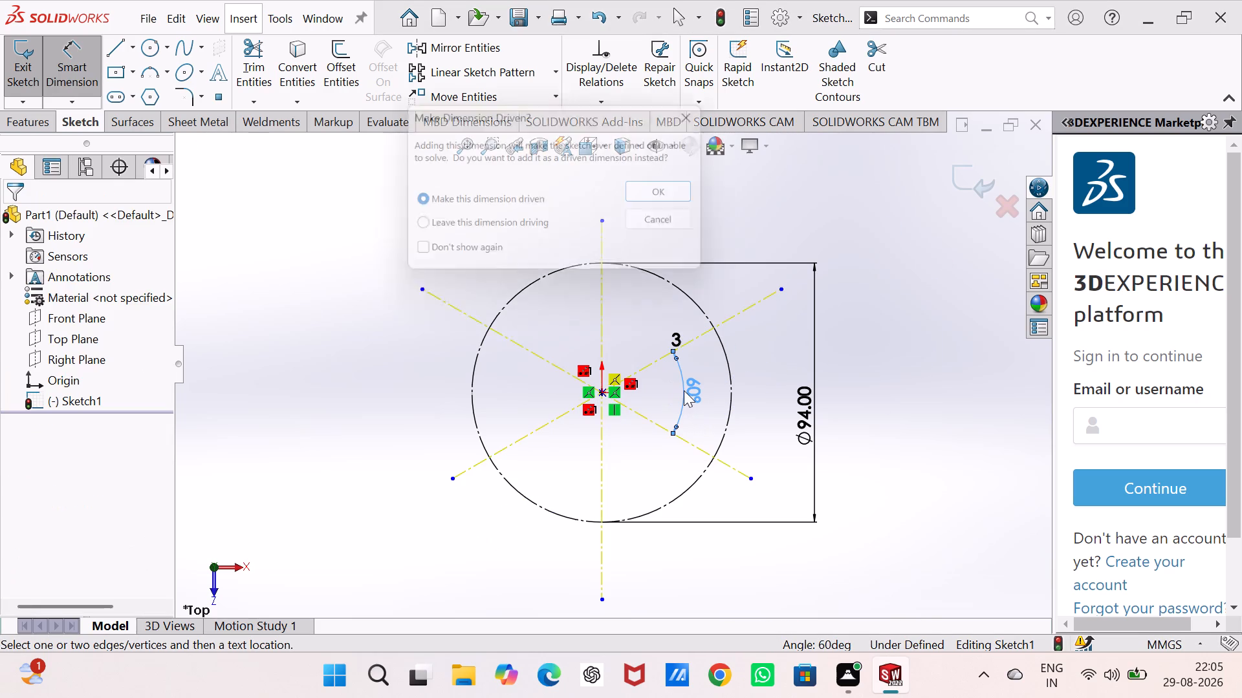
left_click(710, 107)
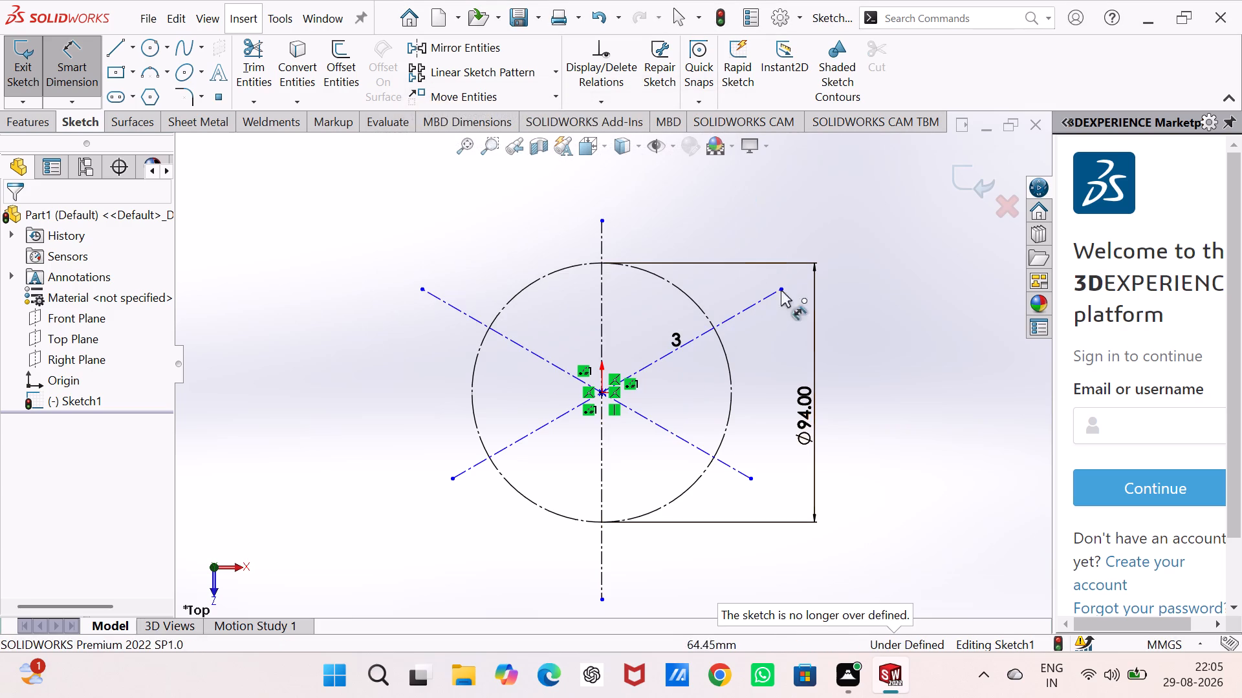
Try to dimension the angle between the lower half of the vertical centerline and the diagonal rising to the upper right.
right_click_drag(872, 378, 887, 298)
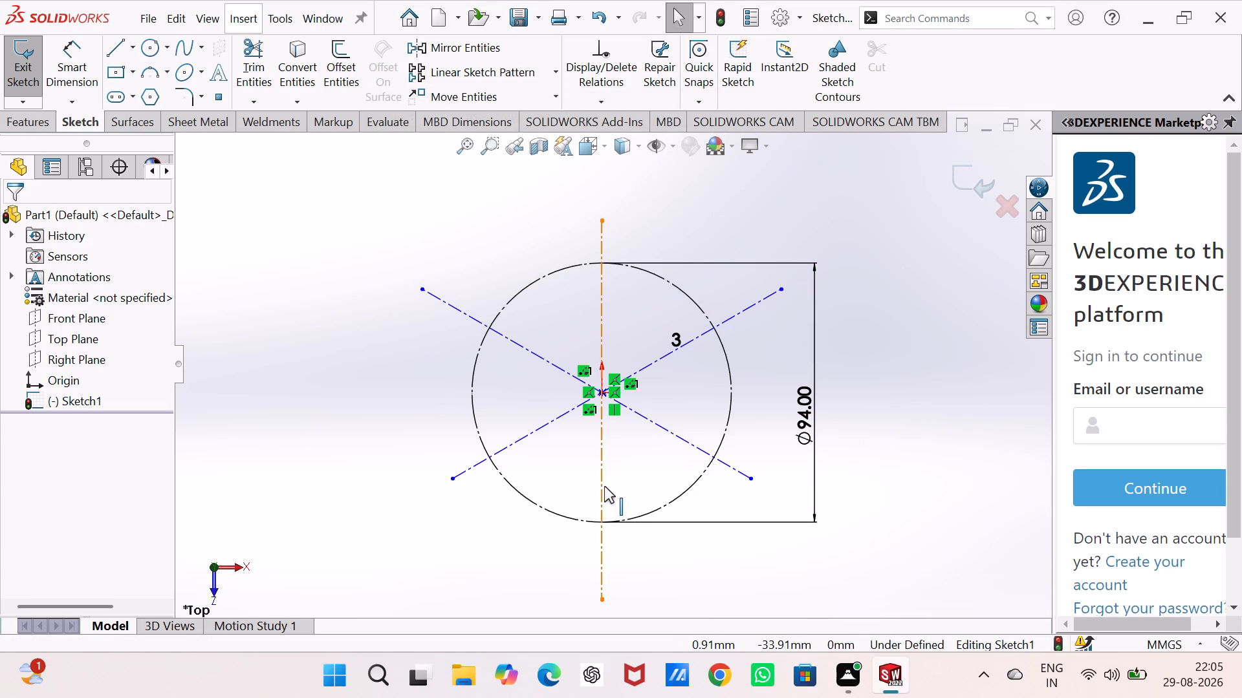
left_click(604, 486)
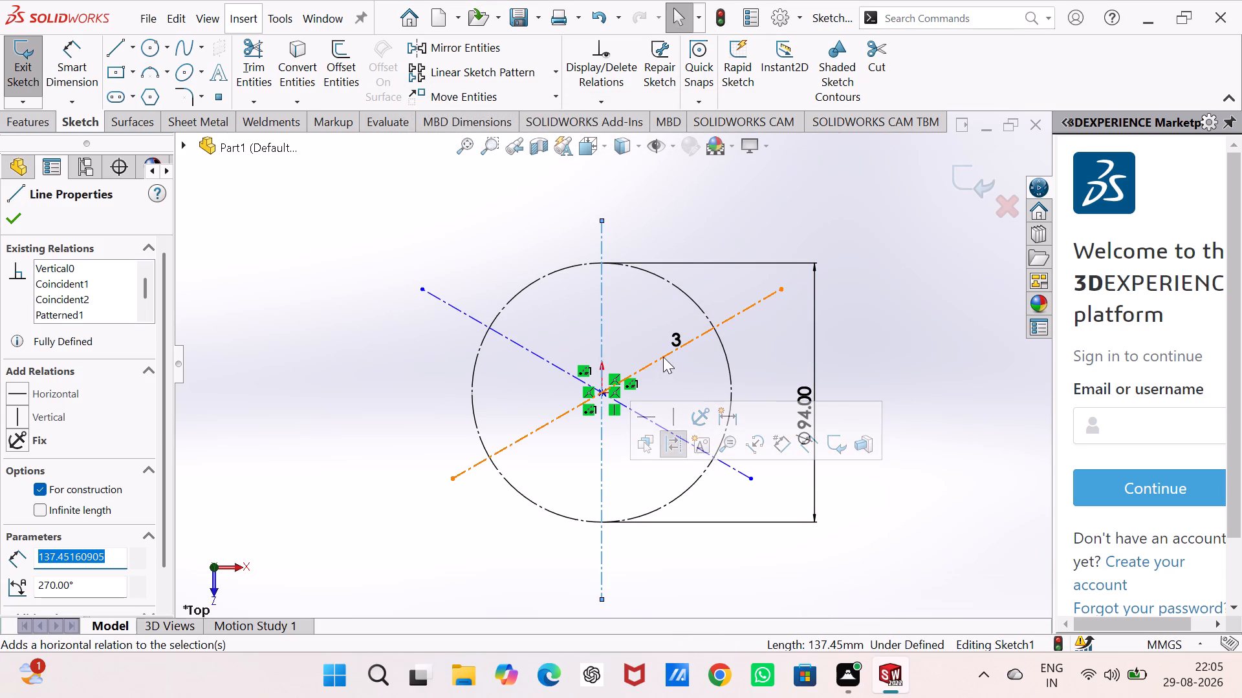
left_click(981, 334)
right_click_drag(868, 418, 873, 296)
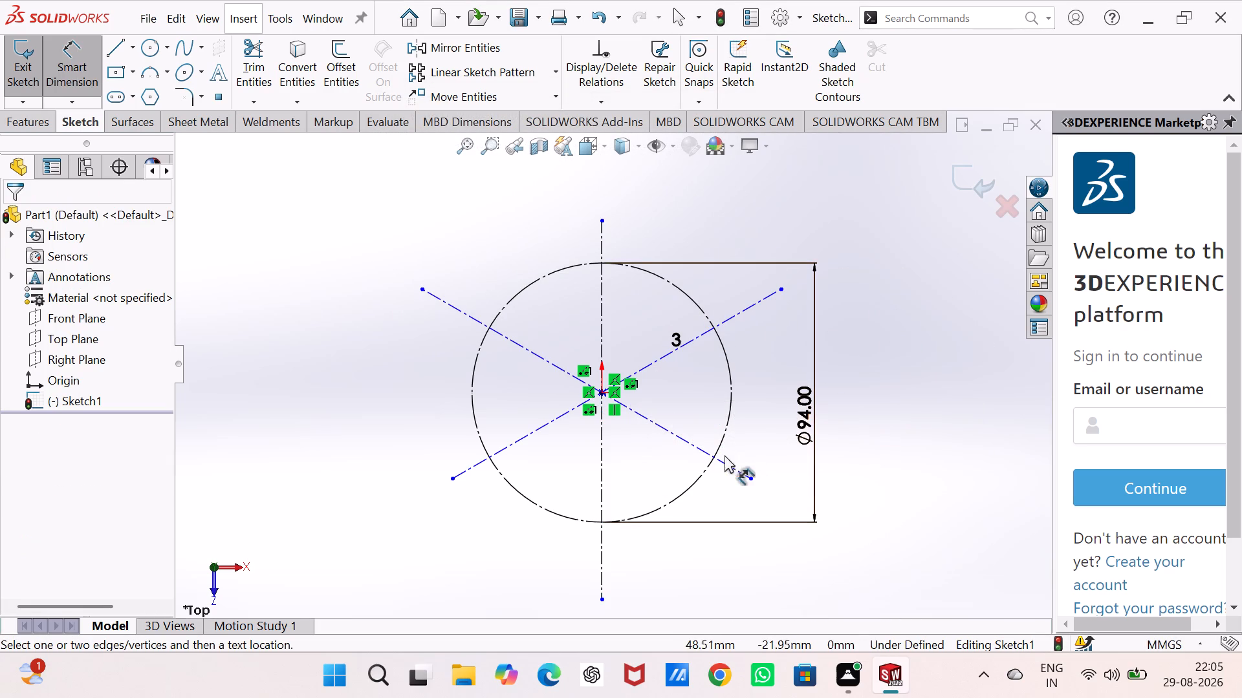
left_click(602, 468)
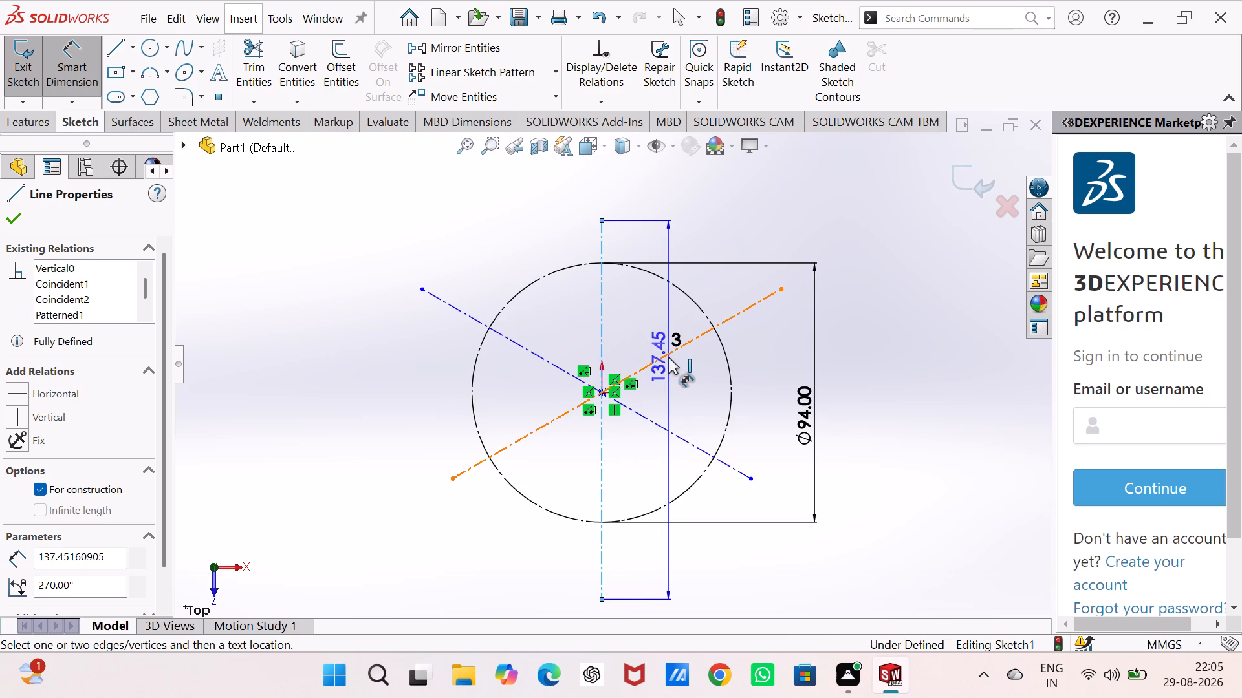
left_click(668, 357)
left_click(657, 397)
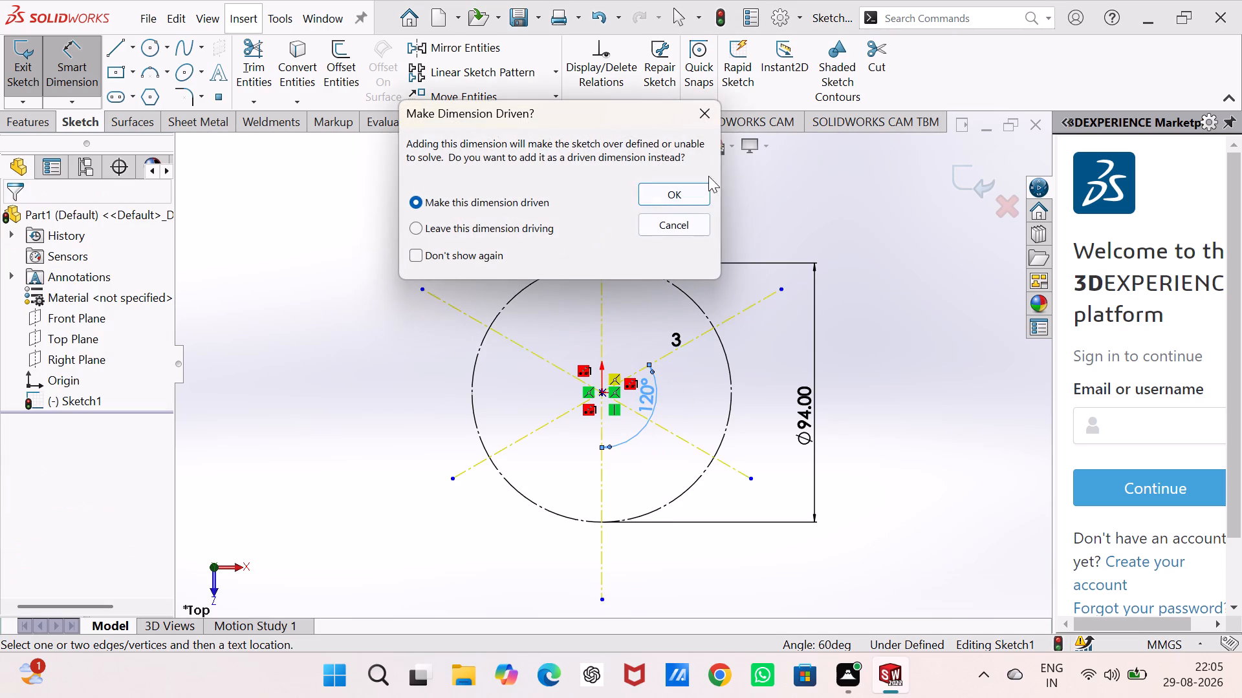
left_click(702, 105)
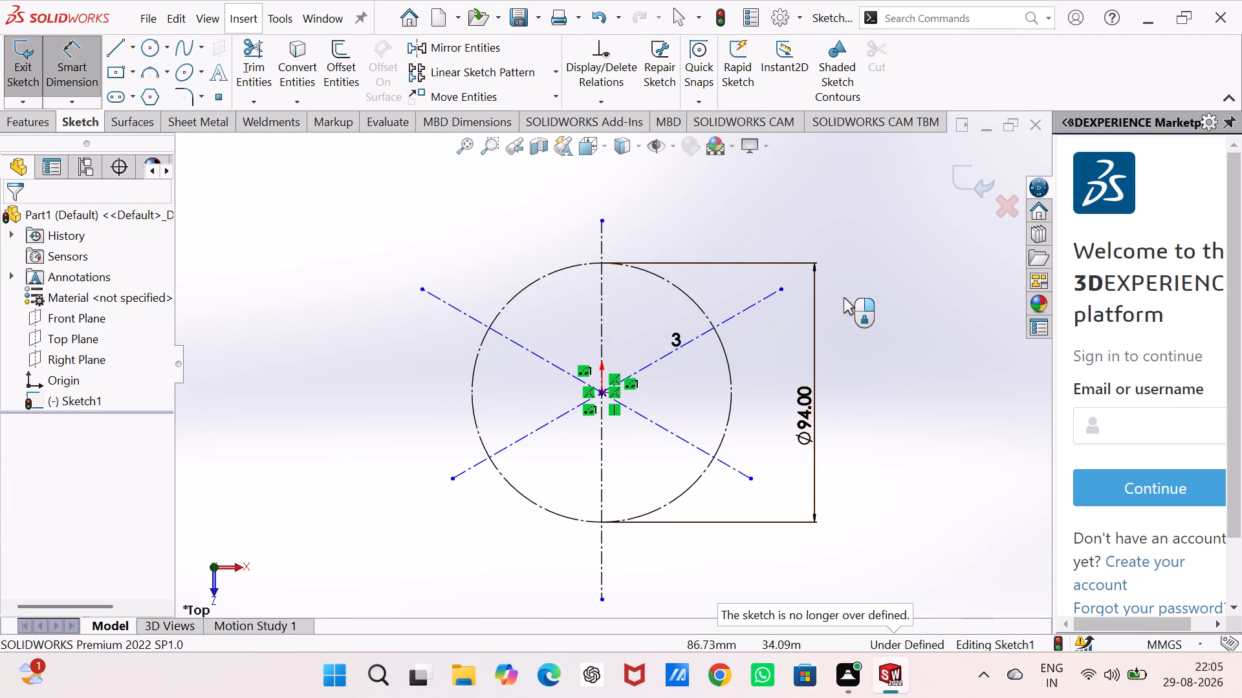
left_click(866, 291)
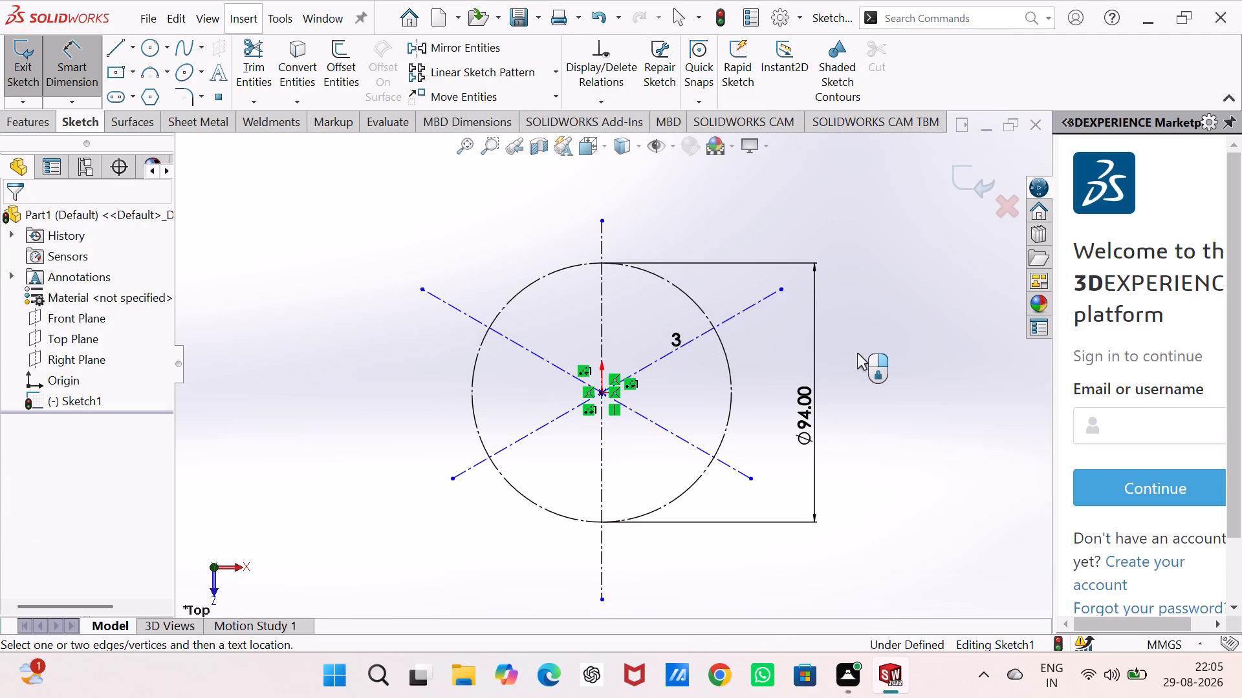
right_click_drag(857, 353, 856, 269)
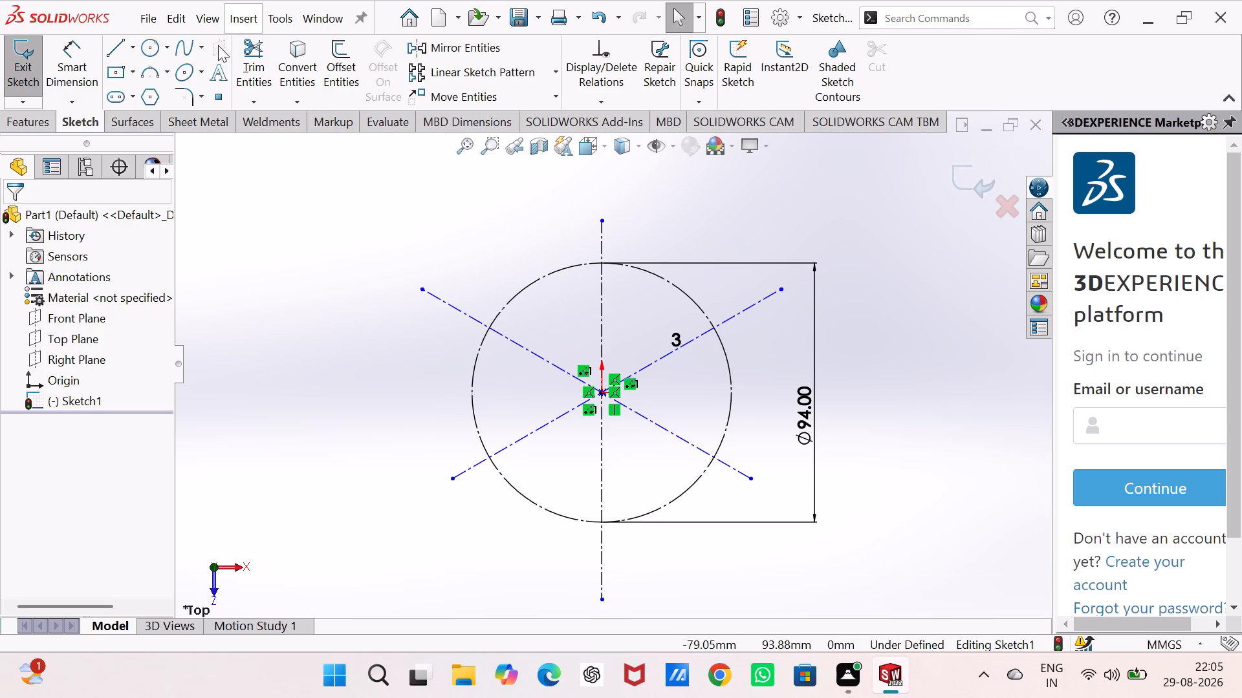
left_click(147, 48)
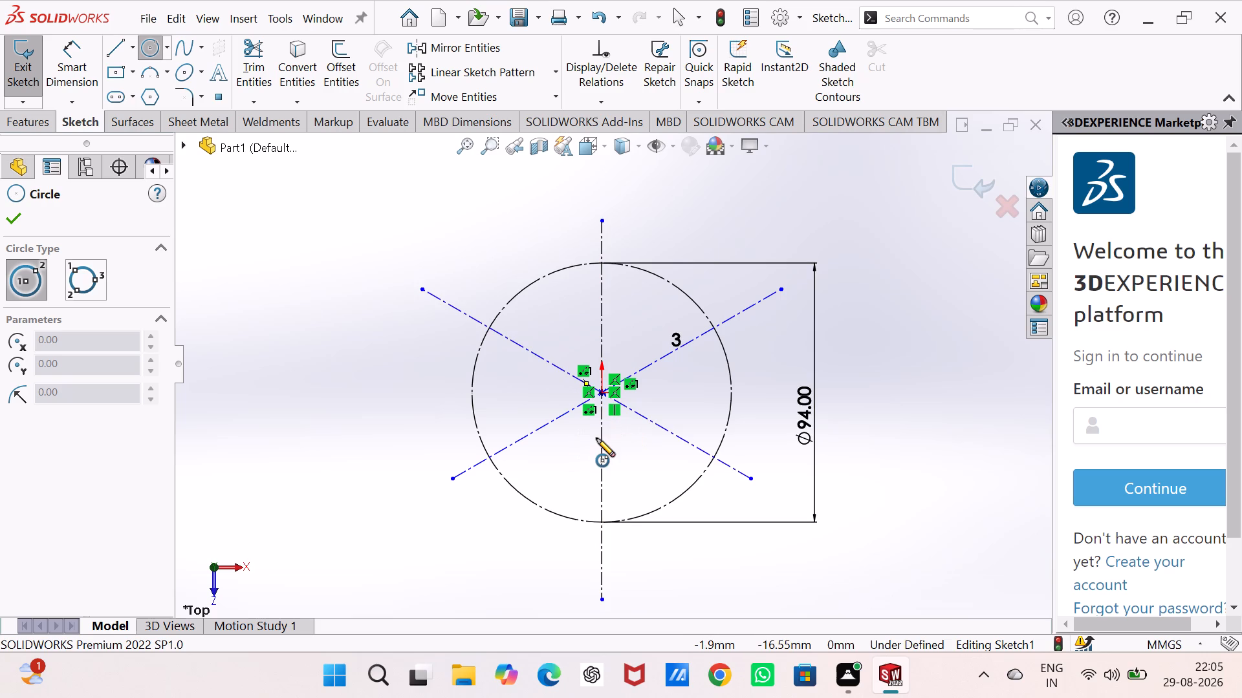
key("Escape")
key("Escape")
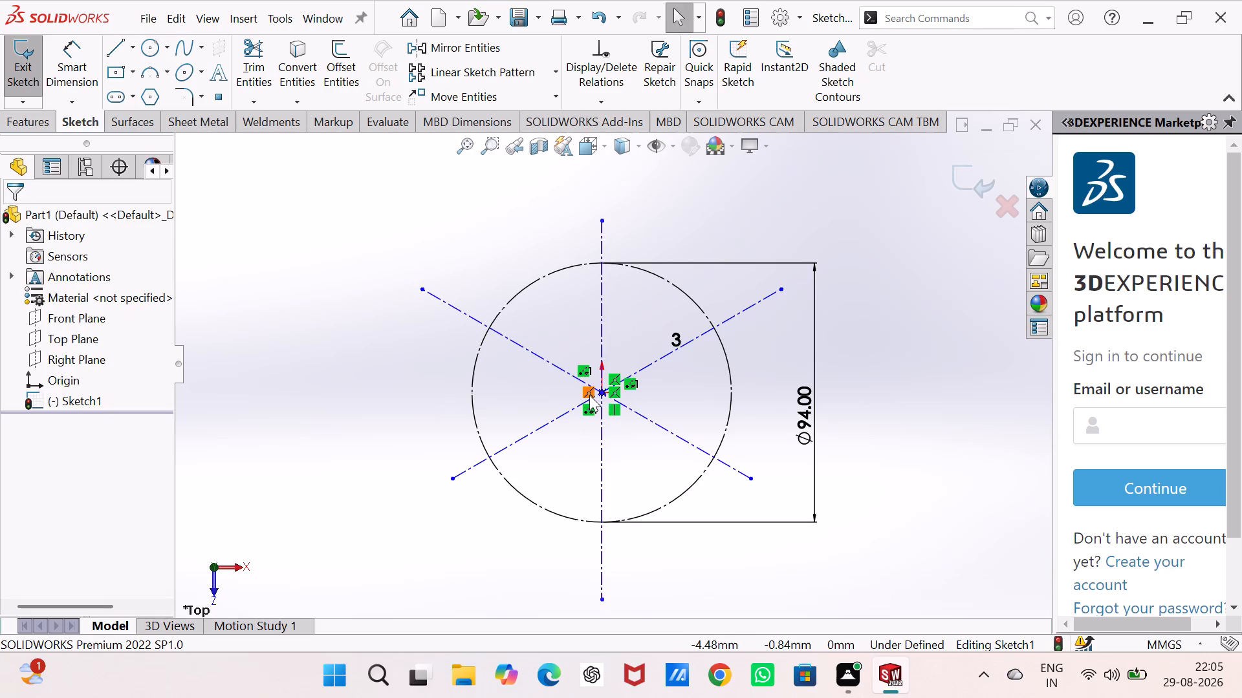
Draw a circle centred on the origin, inside the construction circle, with a radius of about 27 mm.
scroll(598, 390, "up", 2)
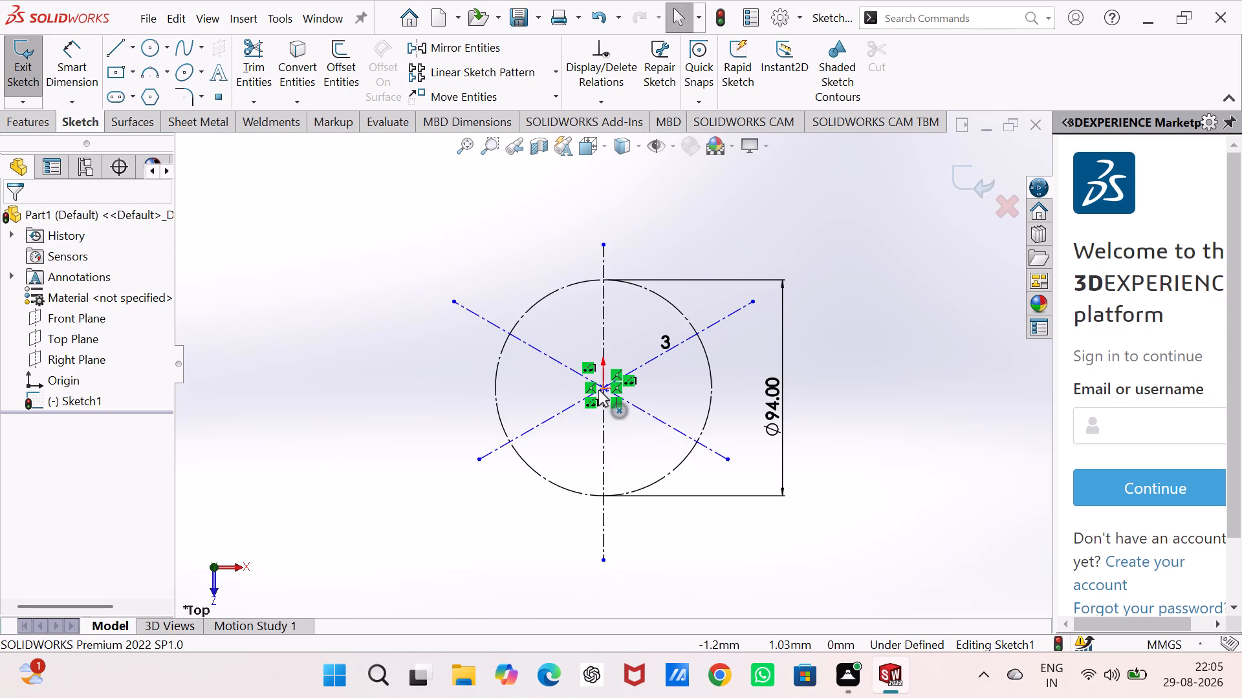
scroll(598, 390, "down", 10)
scroll(643, 288, "up", 5)
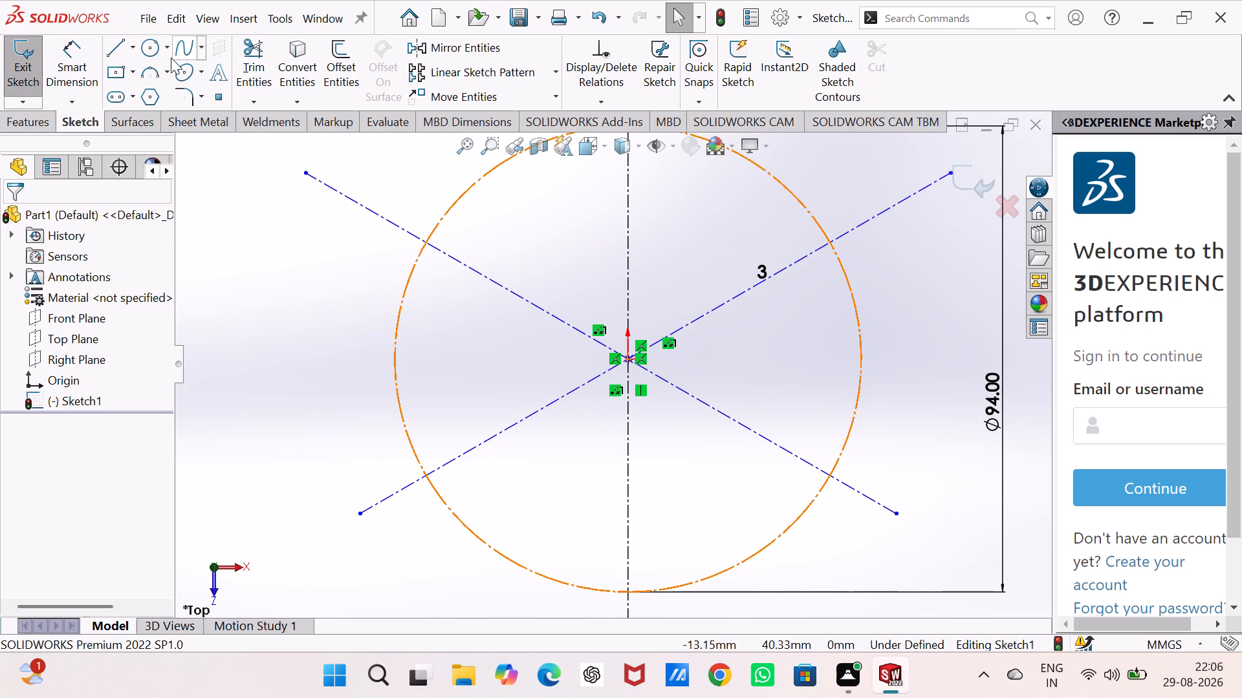
left_click(151, 46)
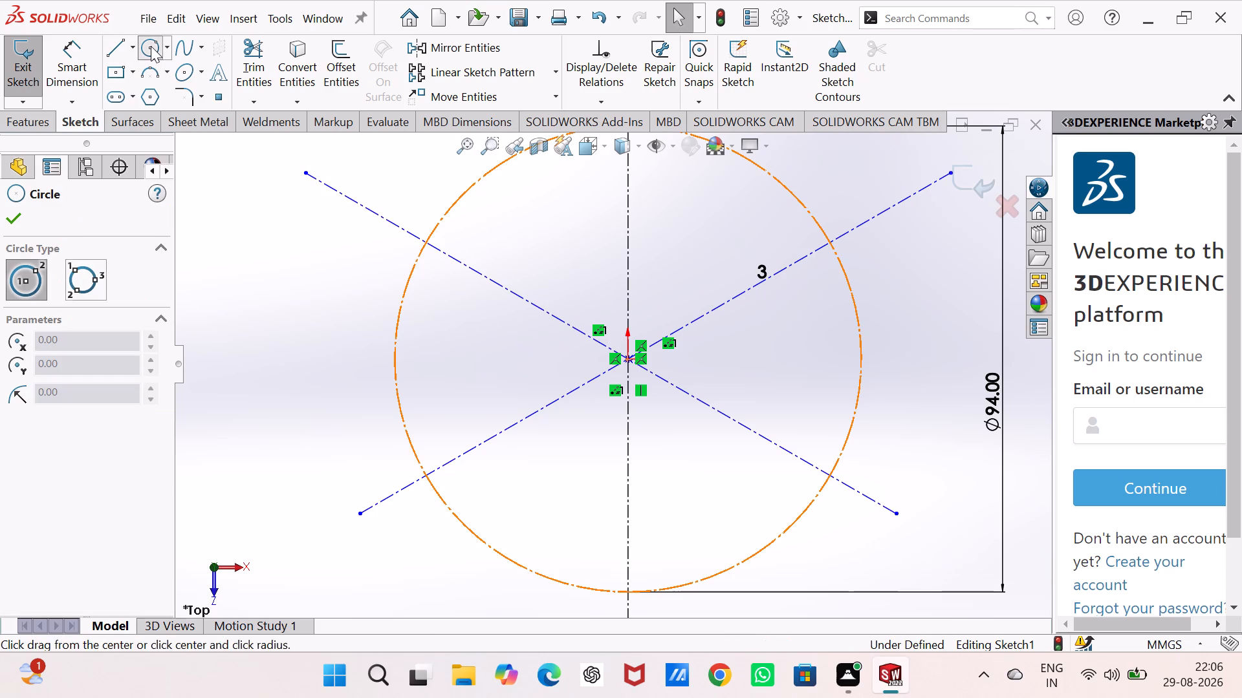
left_click(626, 359)
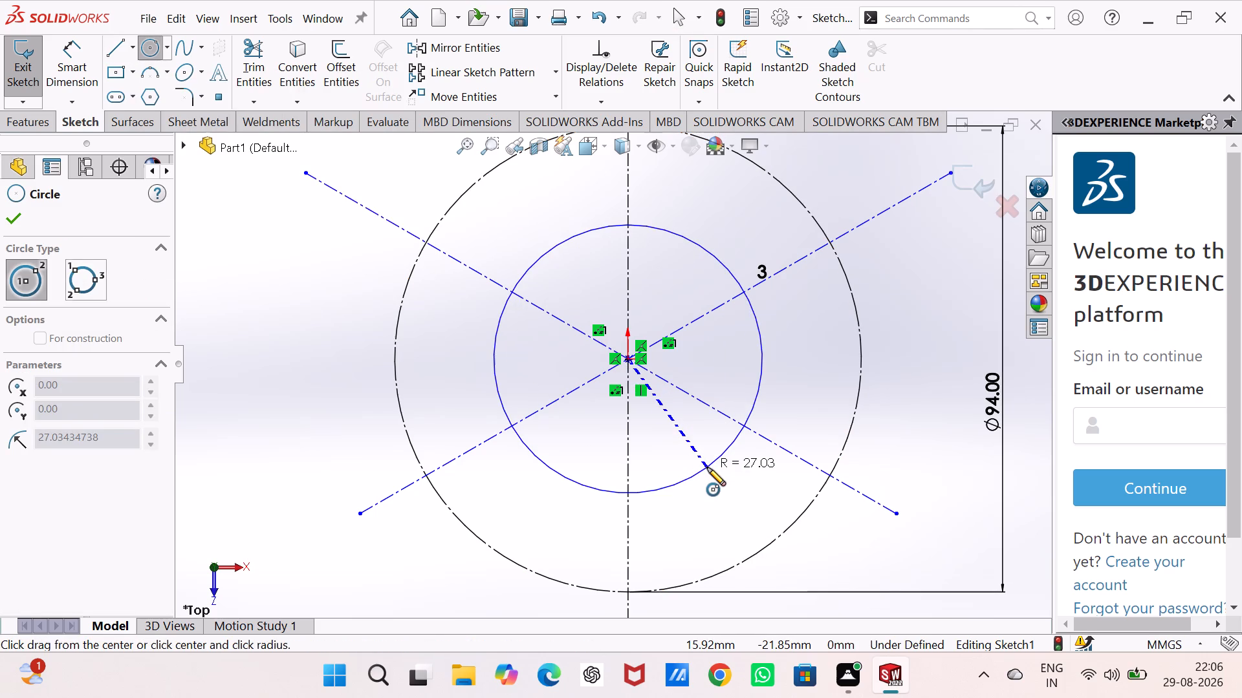
left_click(707, 467)
Dimension the inner solid circle's diameter and set it to 80 mm.
right_click_drag(321, 458, 332, 264)
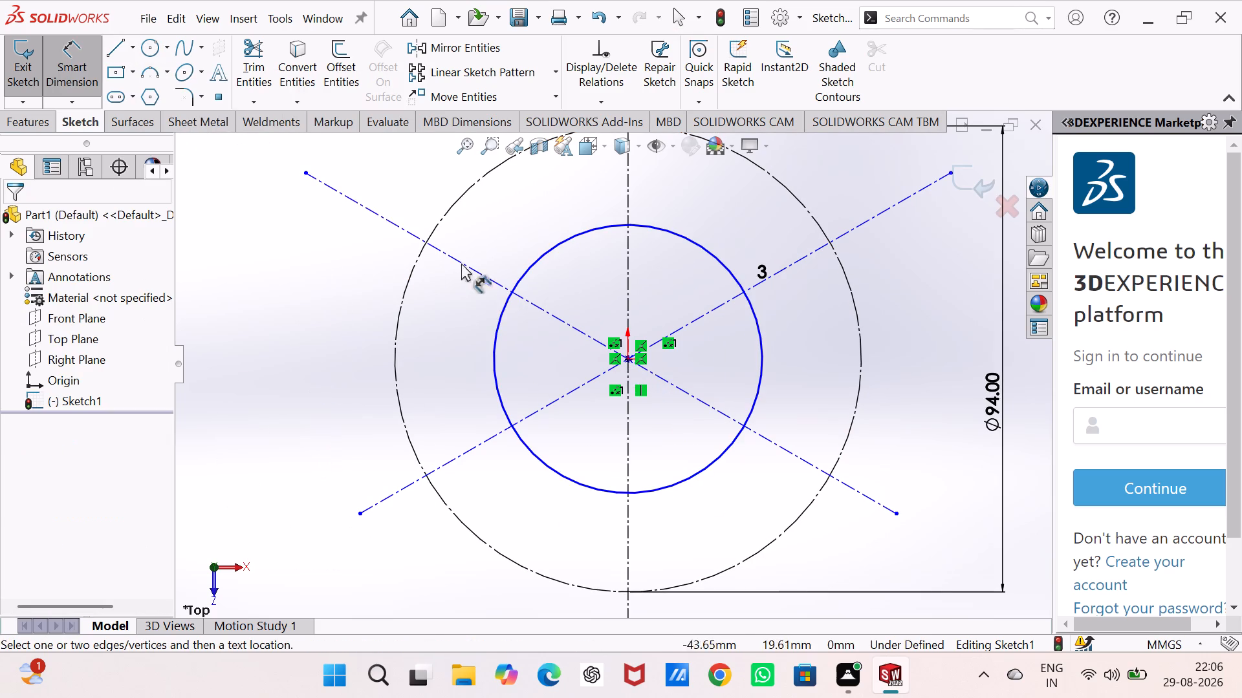
left_click(501, 326)
left_click(320, 343)
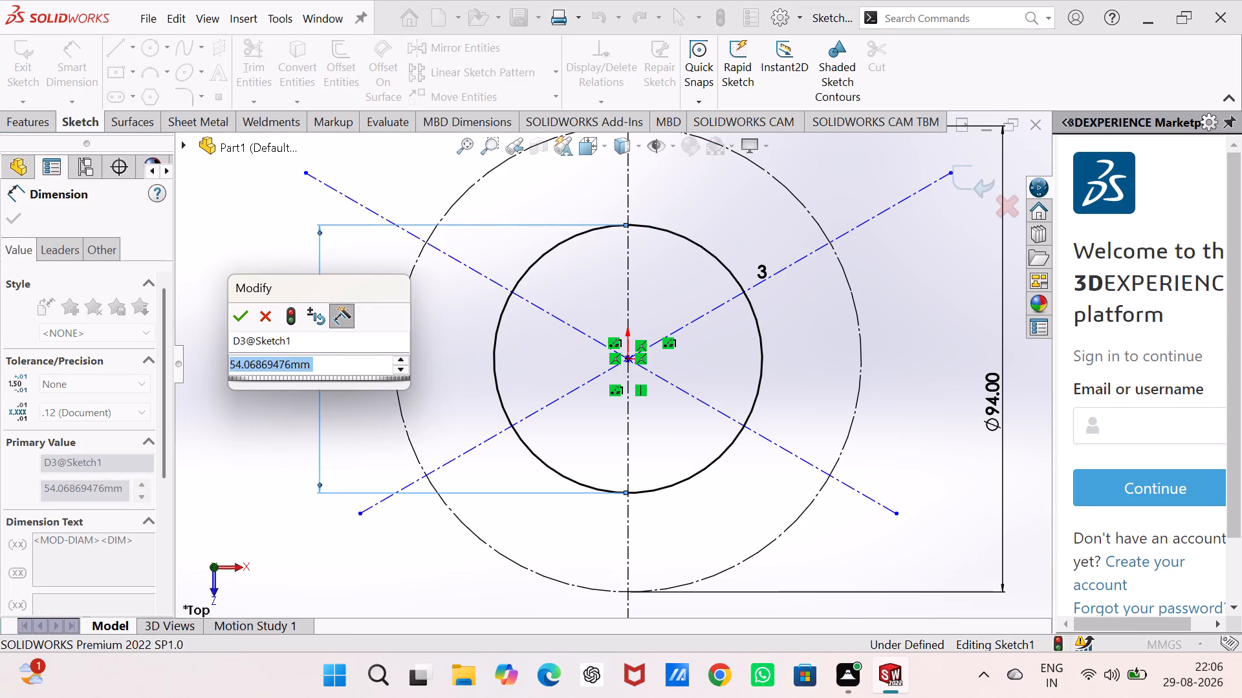
type("80")
key("Return")
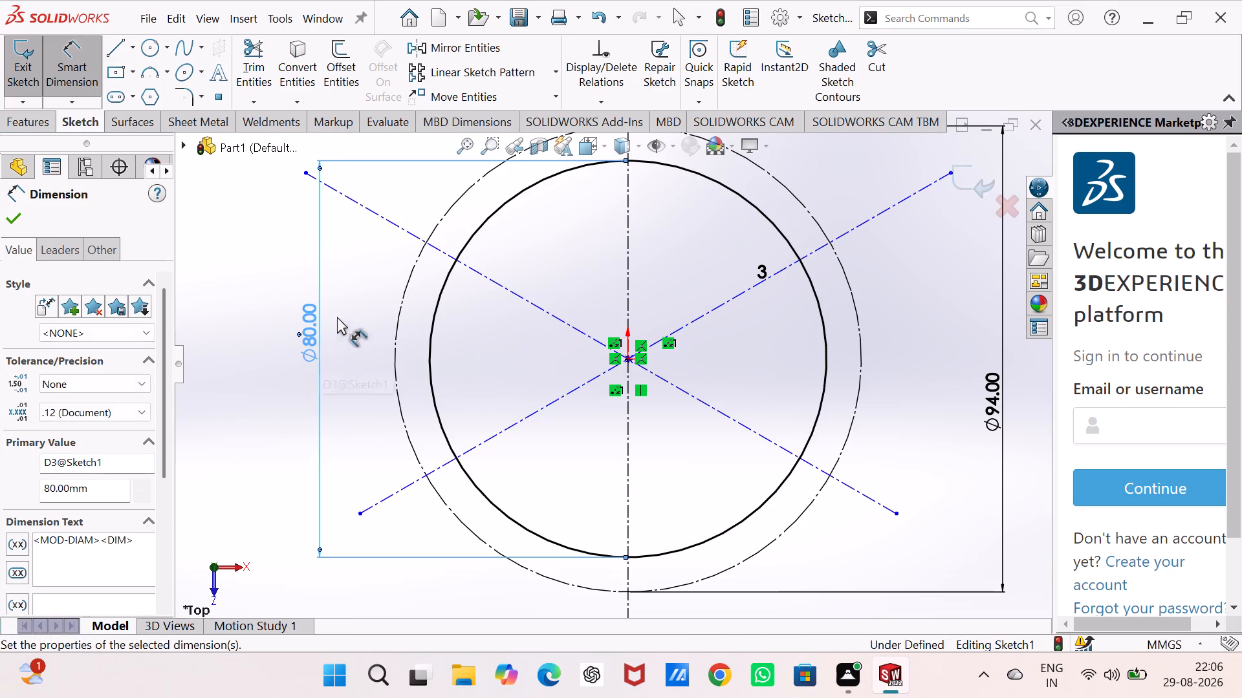
scroll(482, 306, "down", 1)
scroll(671, 273, "up", 5)
scroll(672, 270, "down", 3)
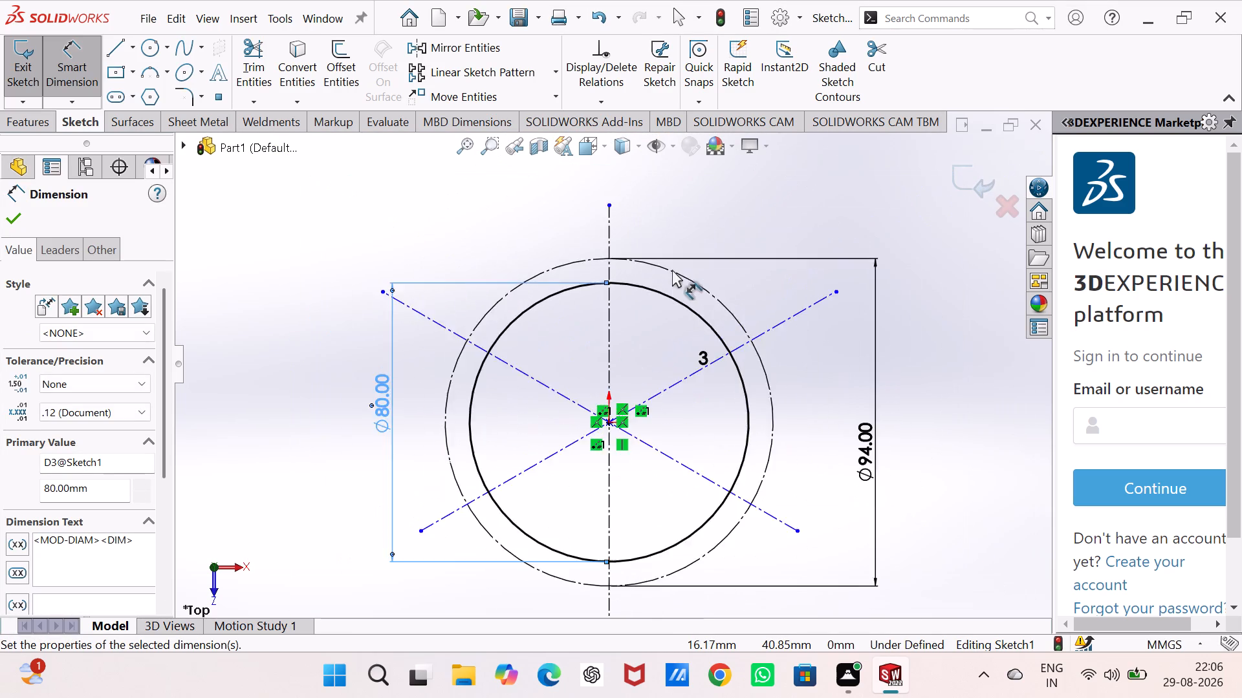
scroll(672, 270, "down", 2)
key("Escape")
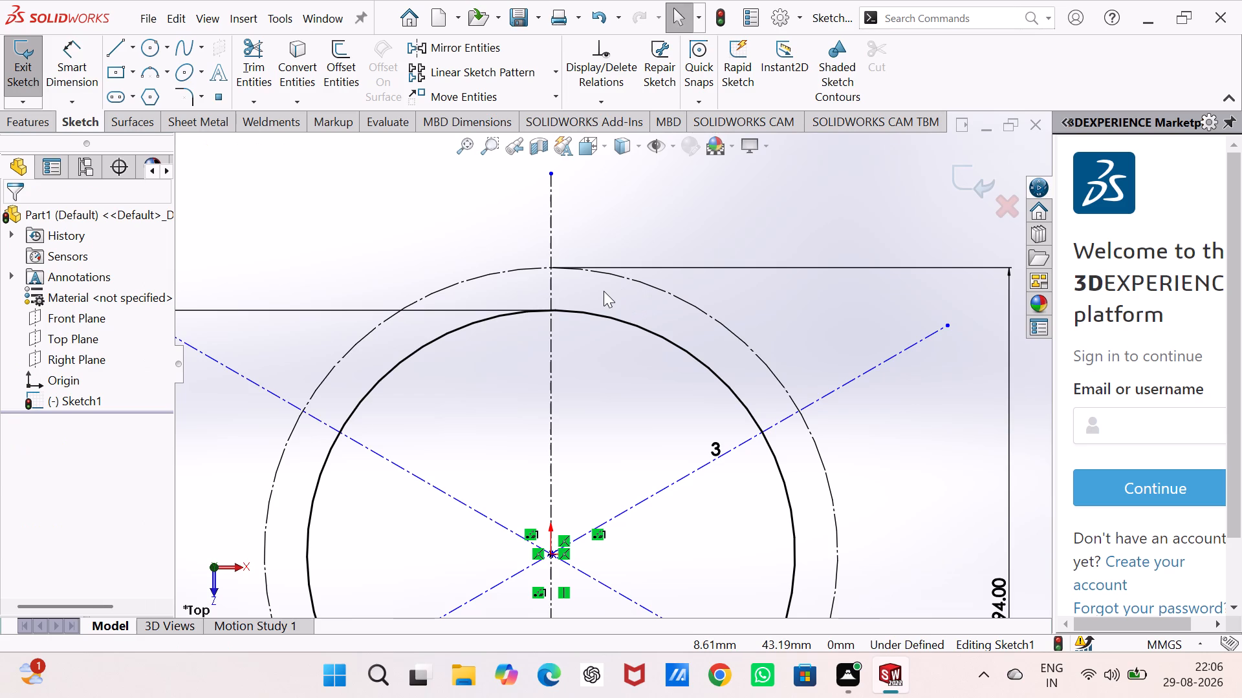
Reposition the 80 mm diameter dimension closer to the circles, just outside the construction circle on its left side.
scroll(524, 343, "up", 5)
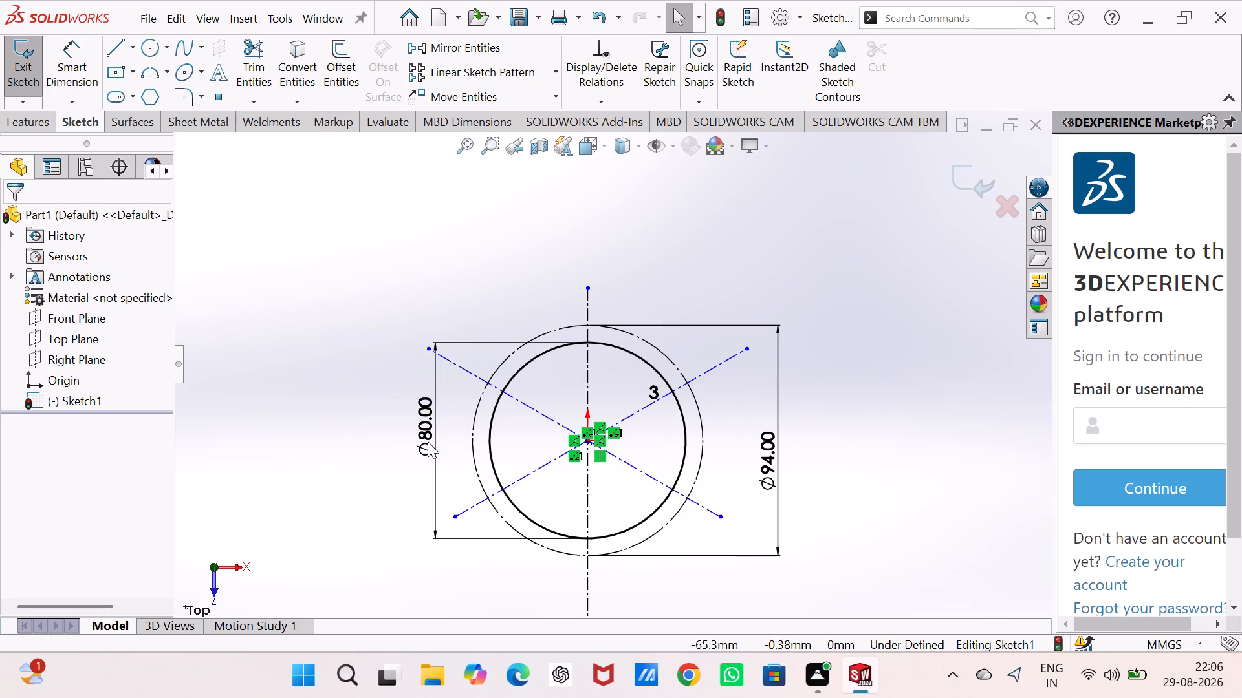
left_click_drag(428, 439, 492, 298)
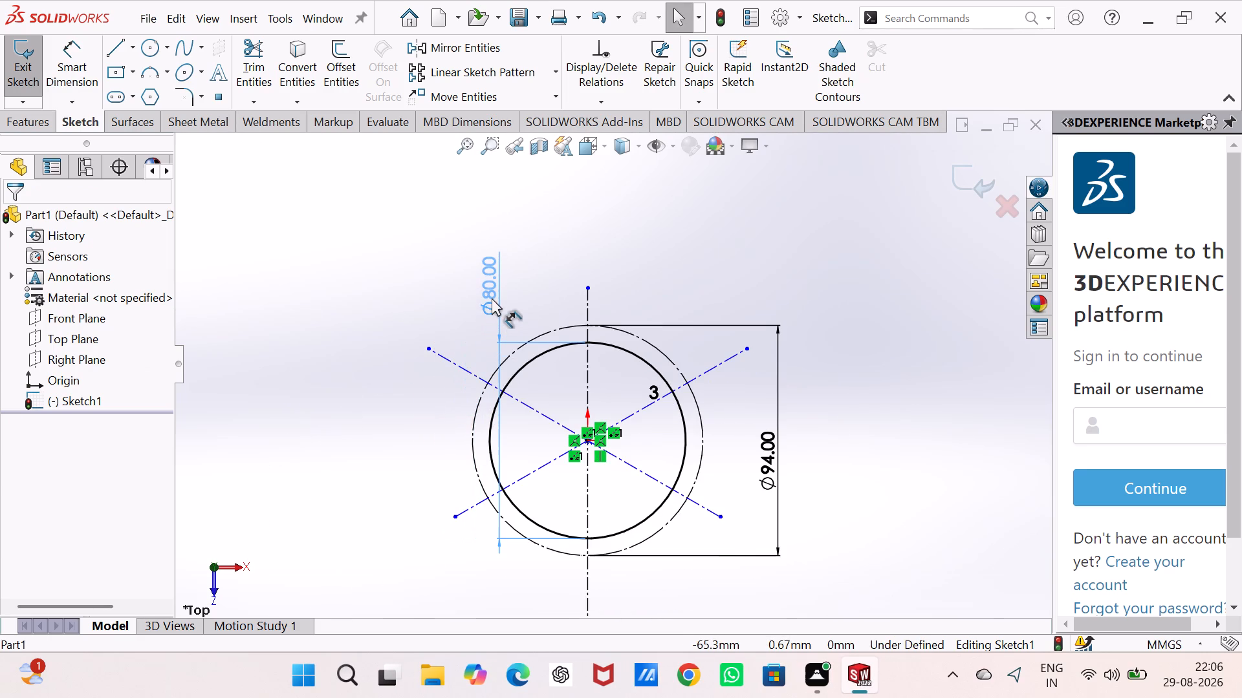
left_click_drag(492, 298, 440, 417)
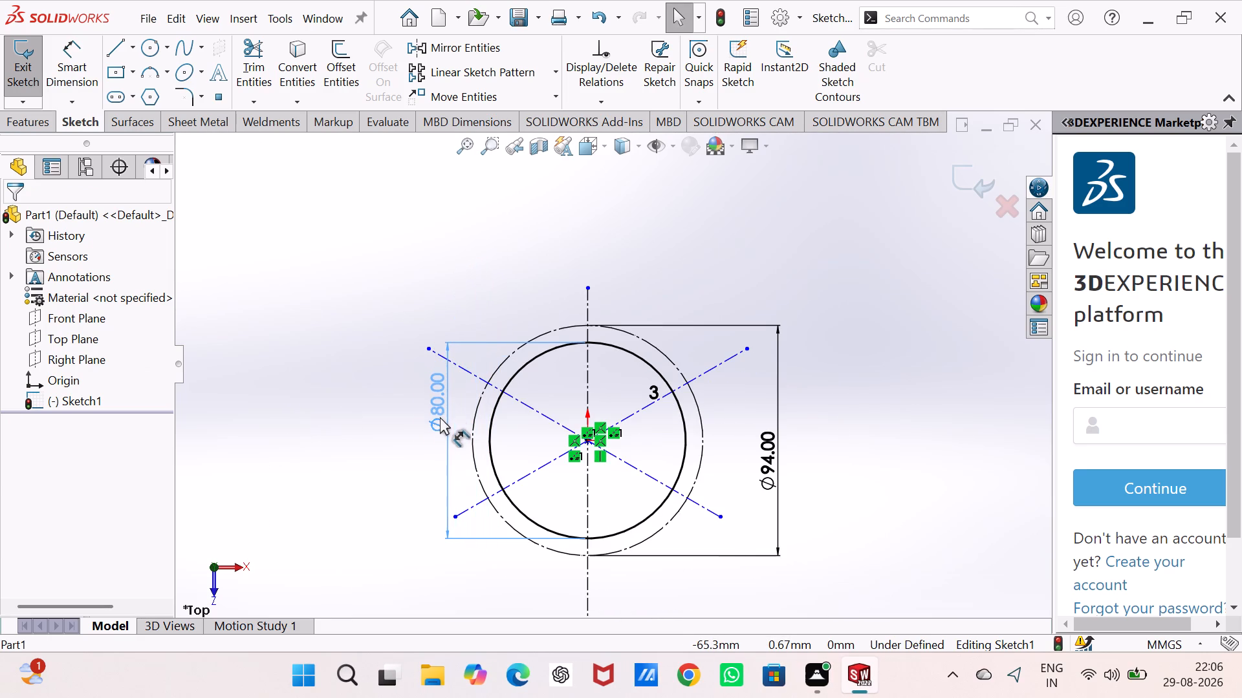
left_click_drag(440, 417, 457, 452)
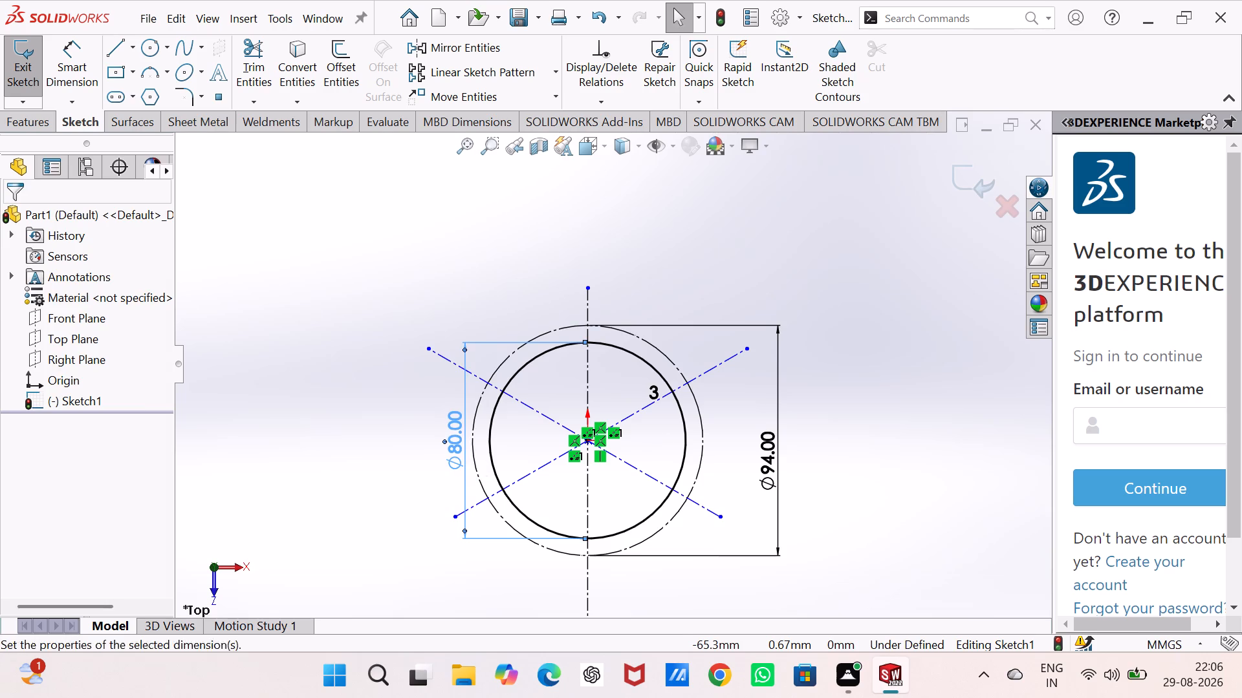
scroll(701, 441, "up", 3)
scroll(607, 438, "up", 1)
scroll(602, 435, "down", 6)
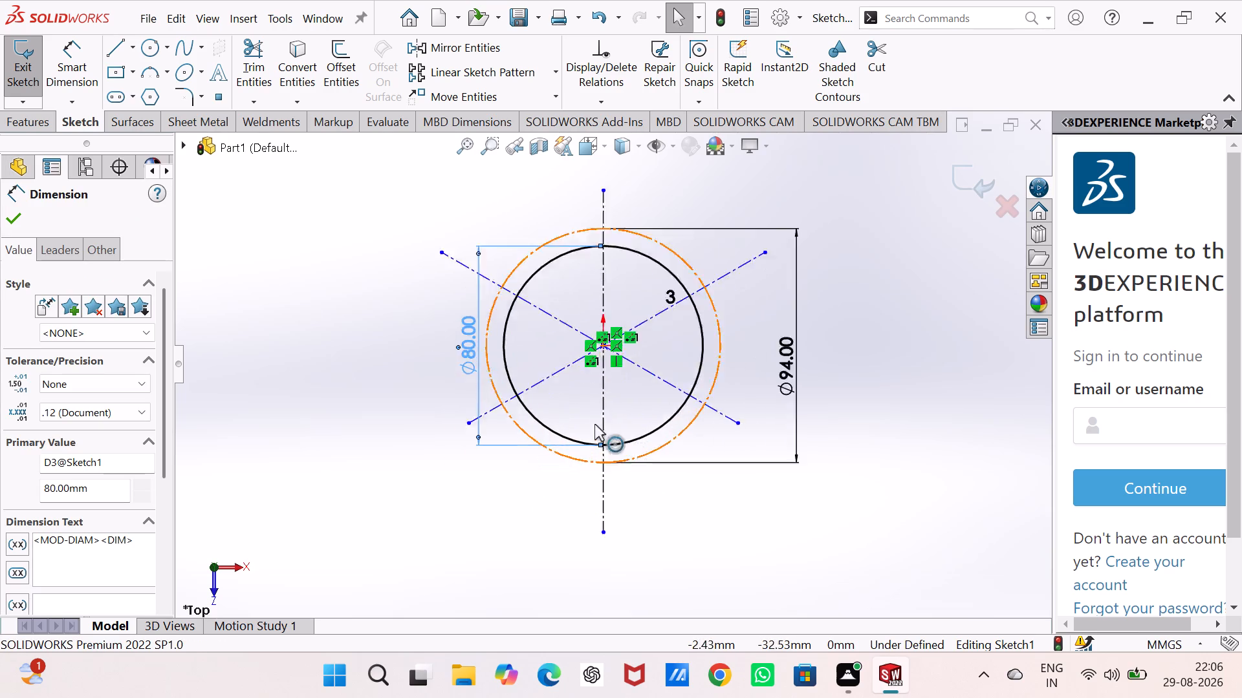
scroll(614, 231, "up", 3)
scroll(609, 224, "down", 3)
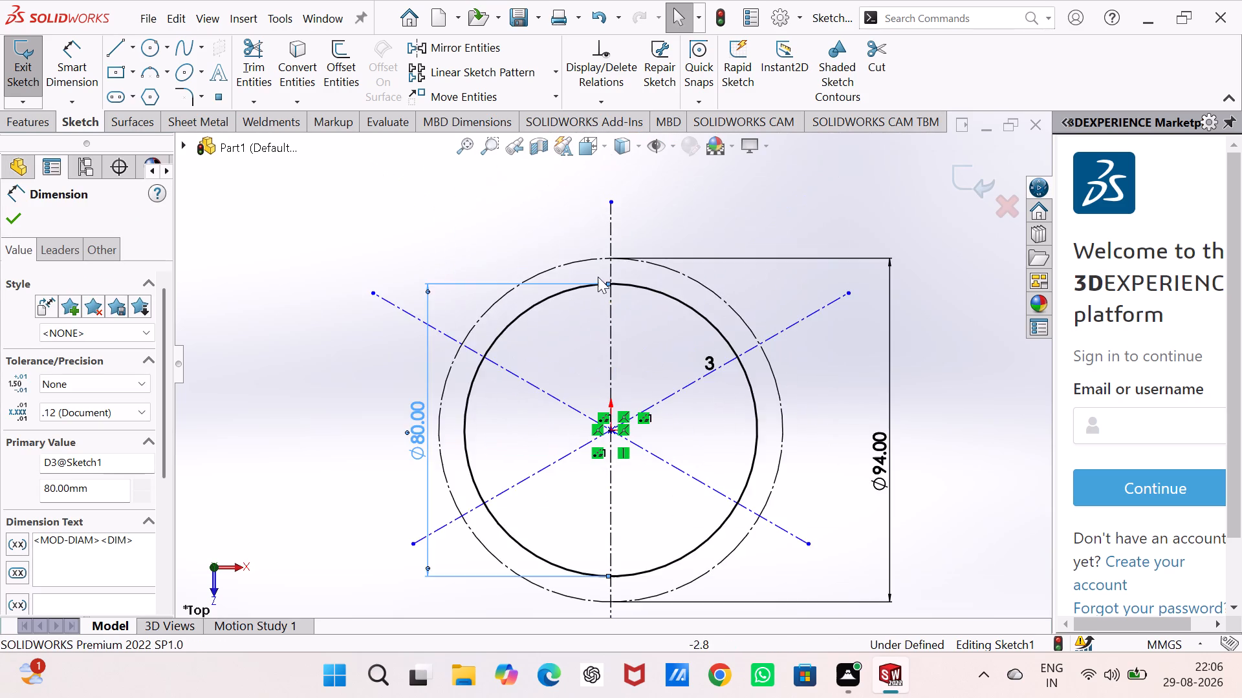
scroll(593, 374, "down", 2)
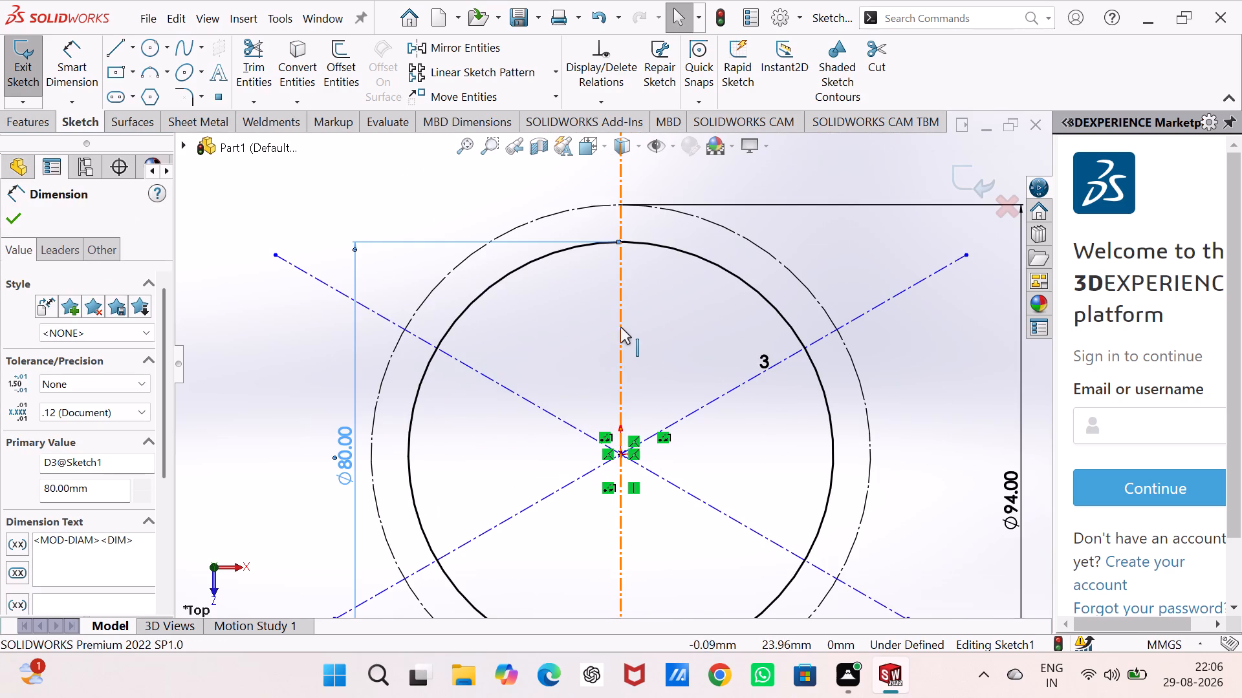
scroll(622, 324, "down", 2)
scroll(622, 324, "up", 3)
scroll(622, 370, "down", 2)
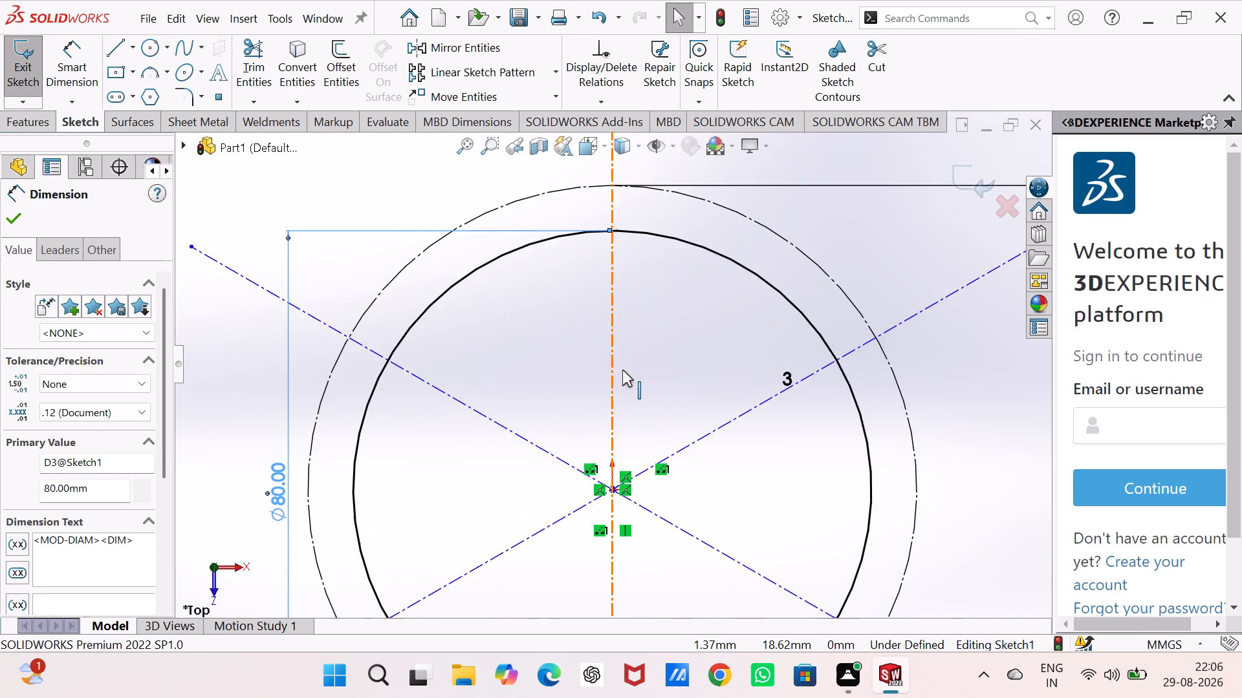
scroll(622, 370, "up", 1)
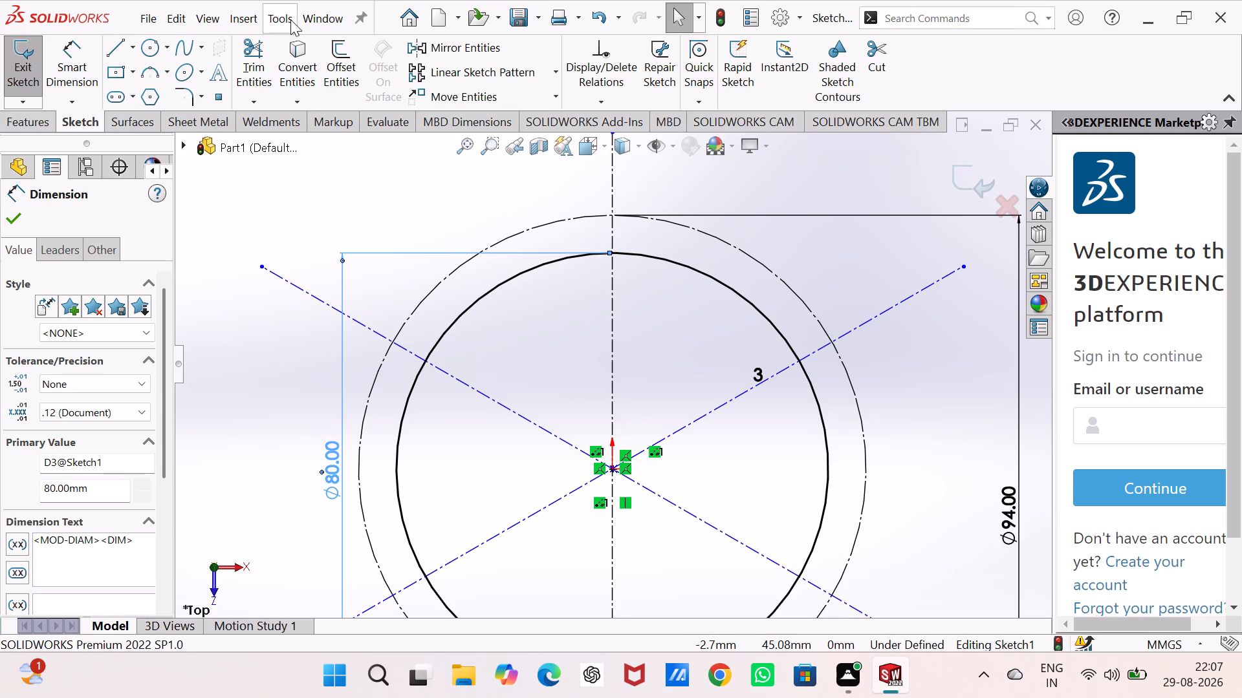
Draw a 3-point arc of about 8.7 mm radius at the top of the 80 mm circle, ends on the circle, bulging toward the origin.
left_click(148, 65)
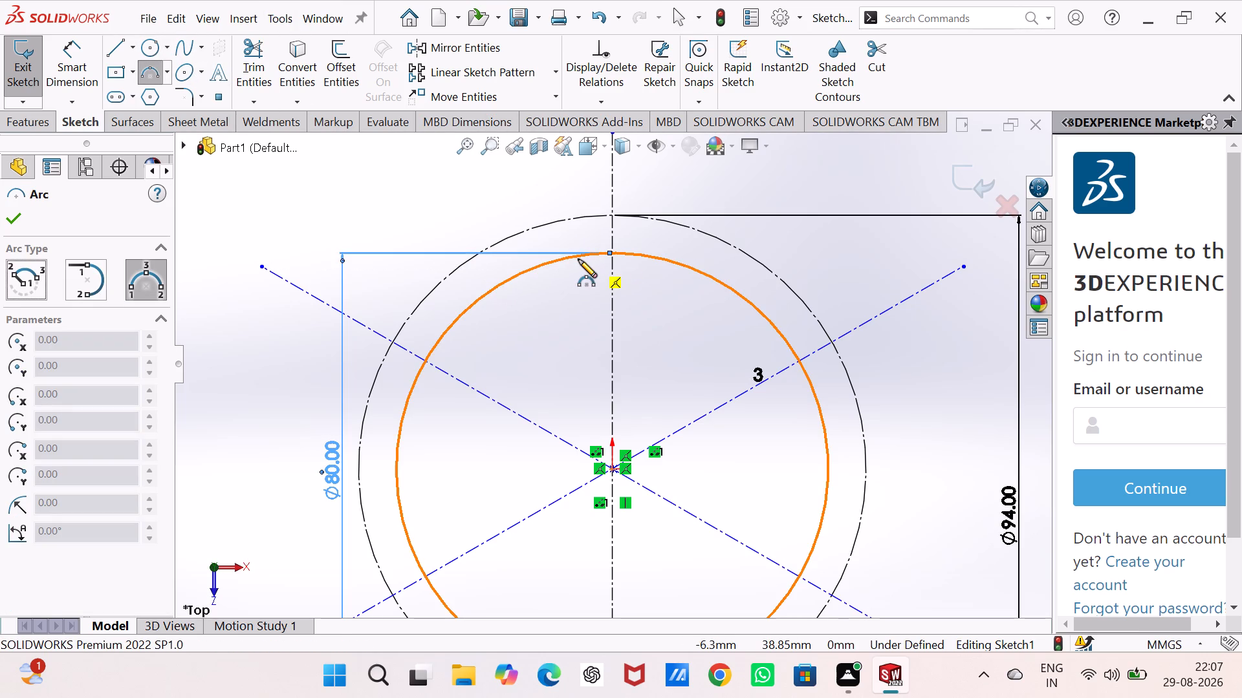
left_click(573, 257)
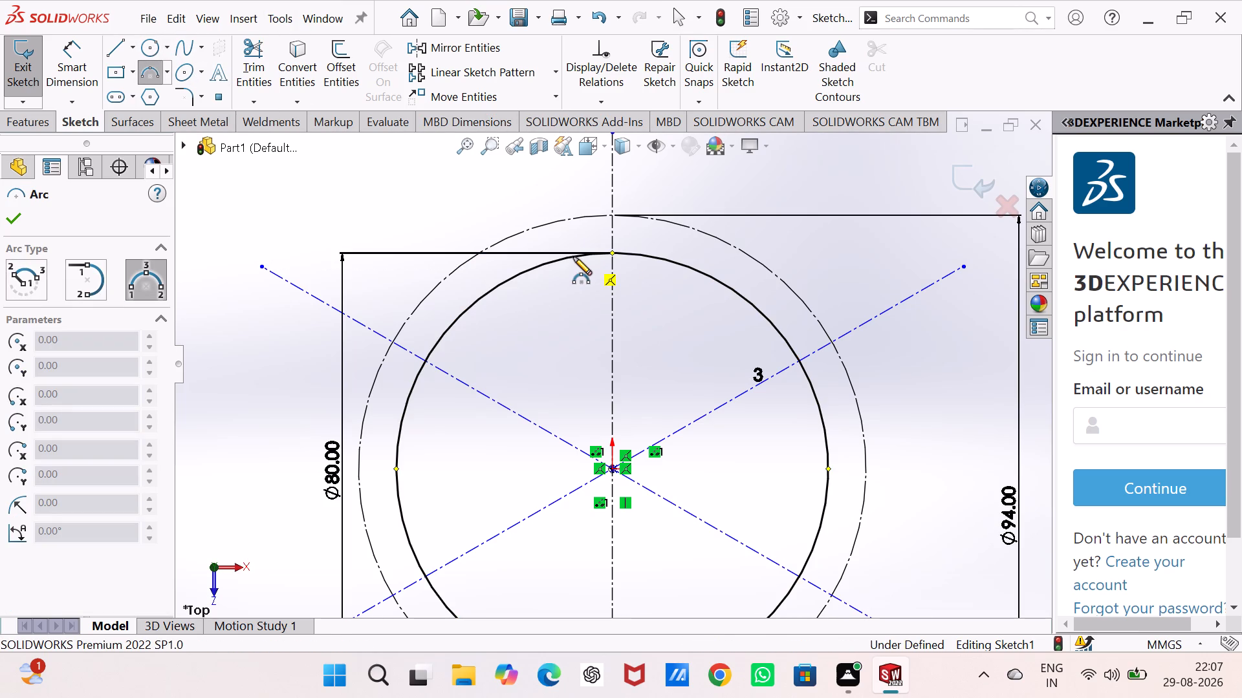
left_click(663, 259)
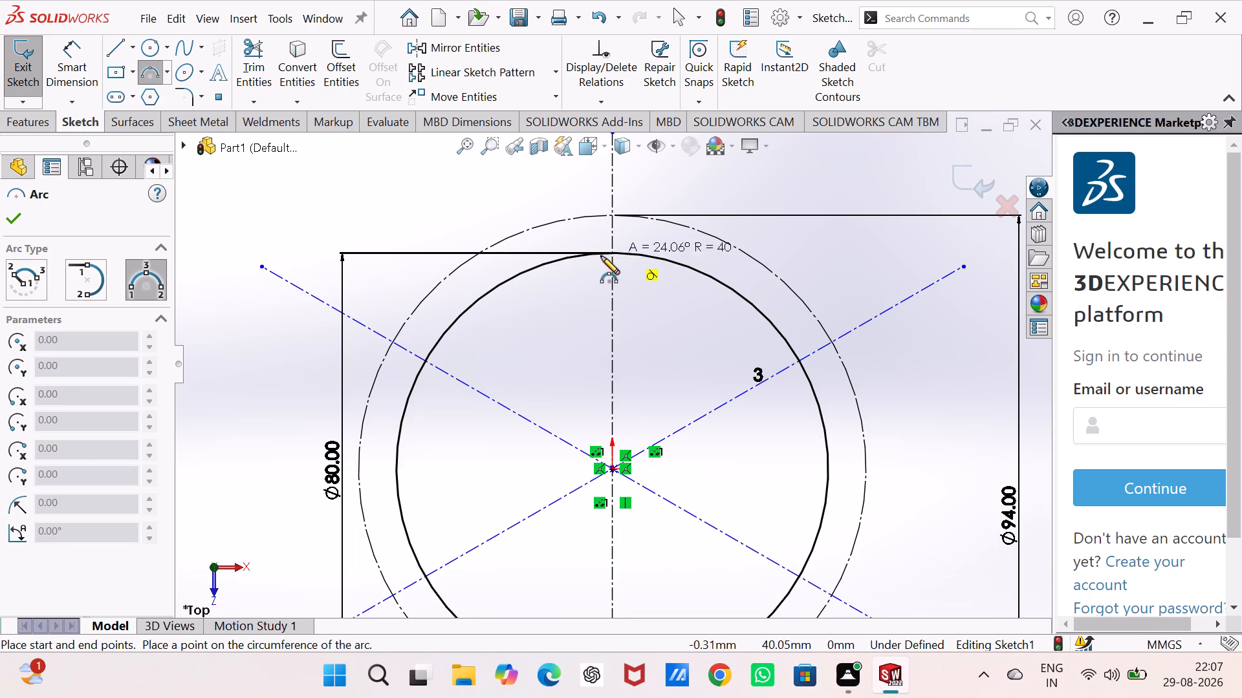
left_click(611, 290)
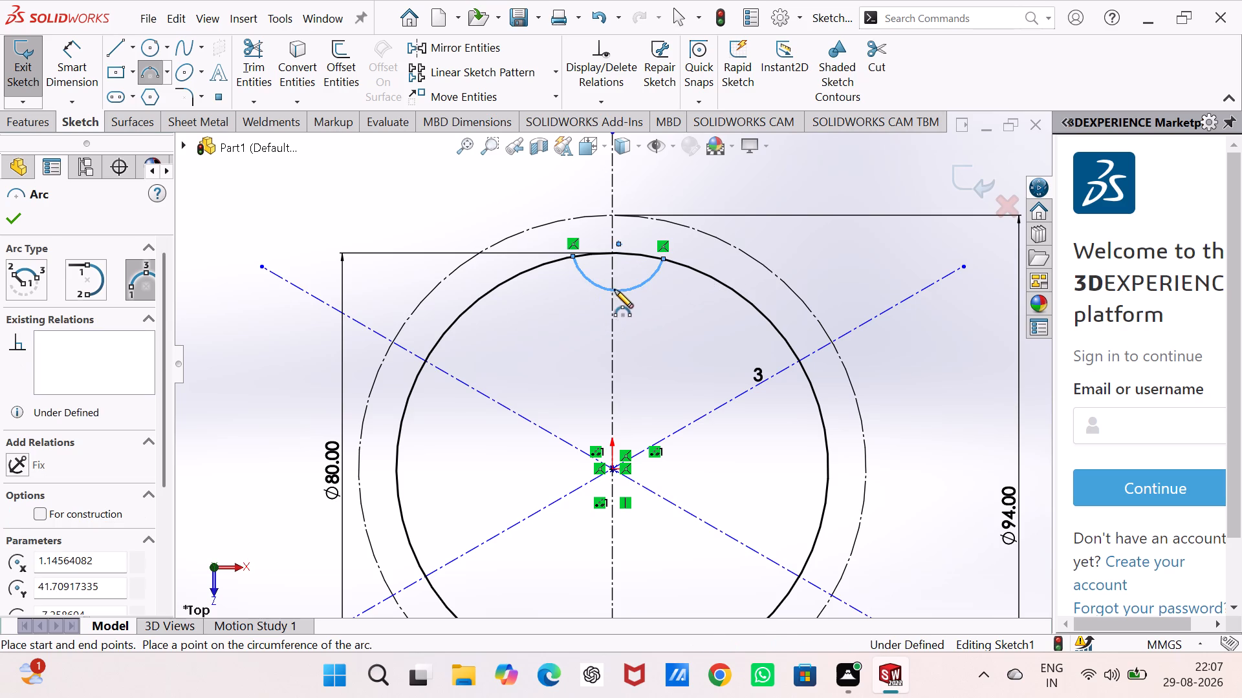
key("Escape")
key("Escape")
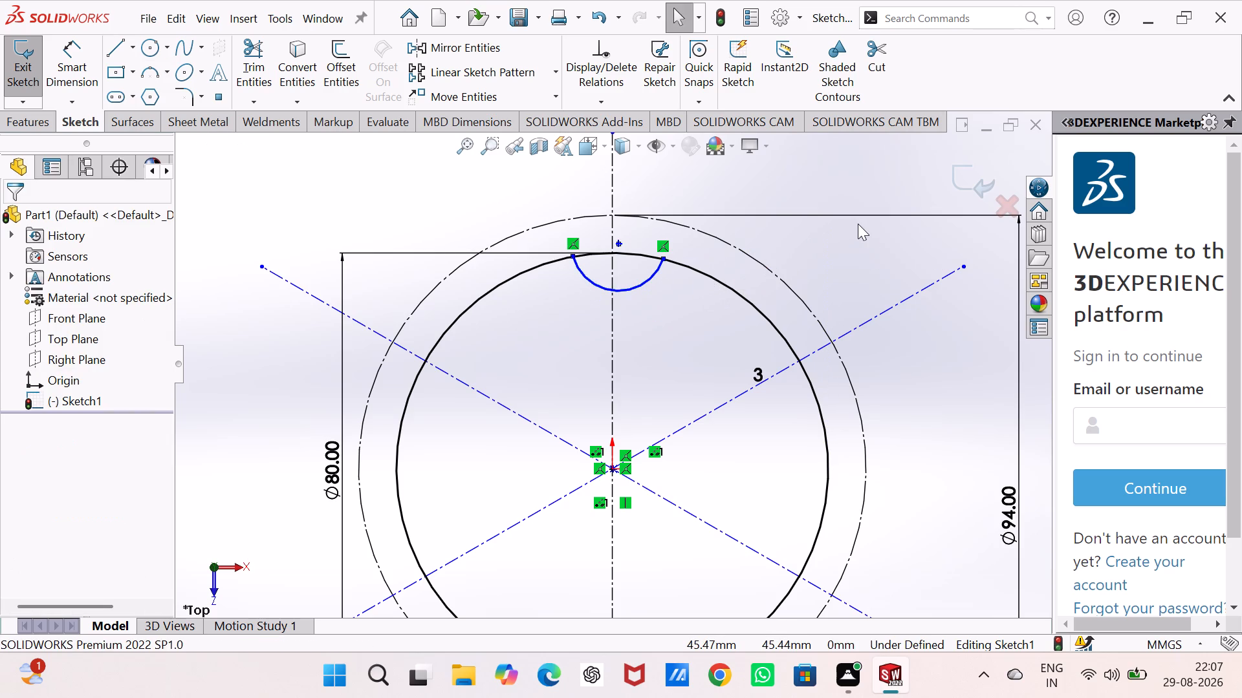
Make the arc's two endpoints symmetric about the vertical centerline.
left_click(666, 261)
left_click(572, 254, "ctrl")
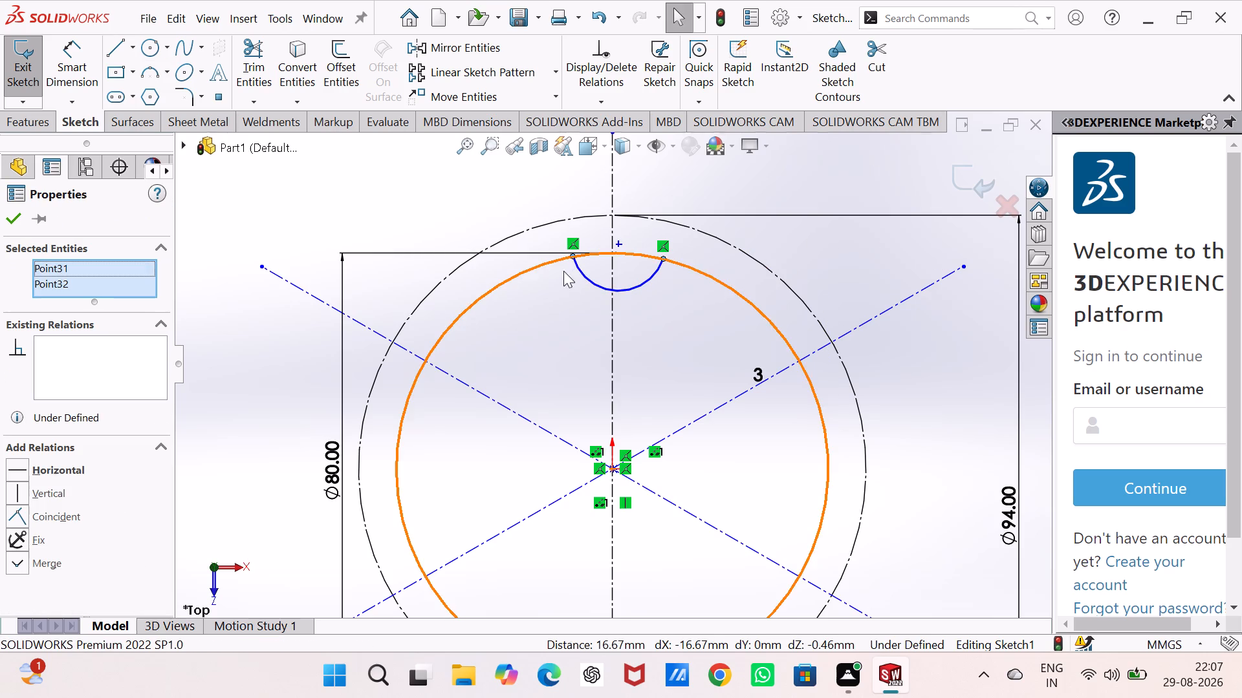
left_click(613, 310, "ctrl")
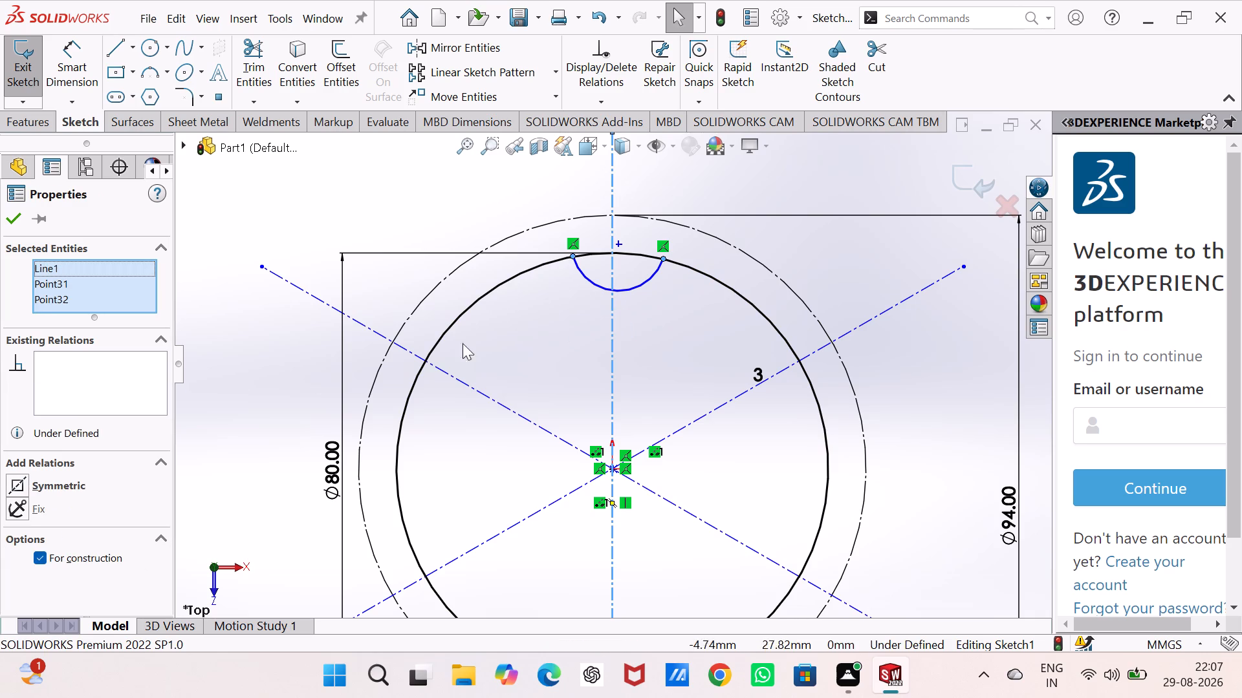
left_click(10, 480)
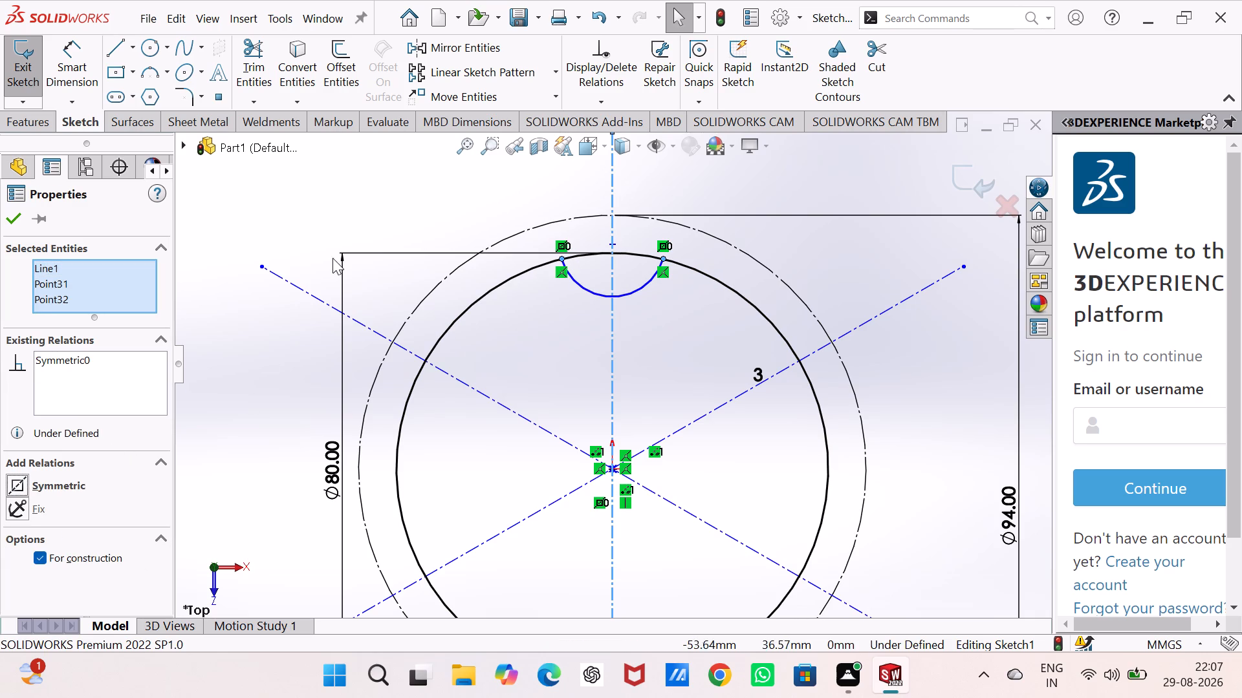
right_click_drag(219, 434, 239, 302)
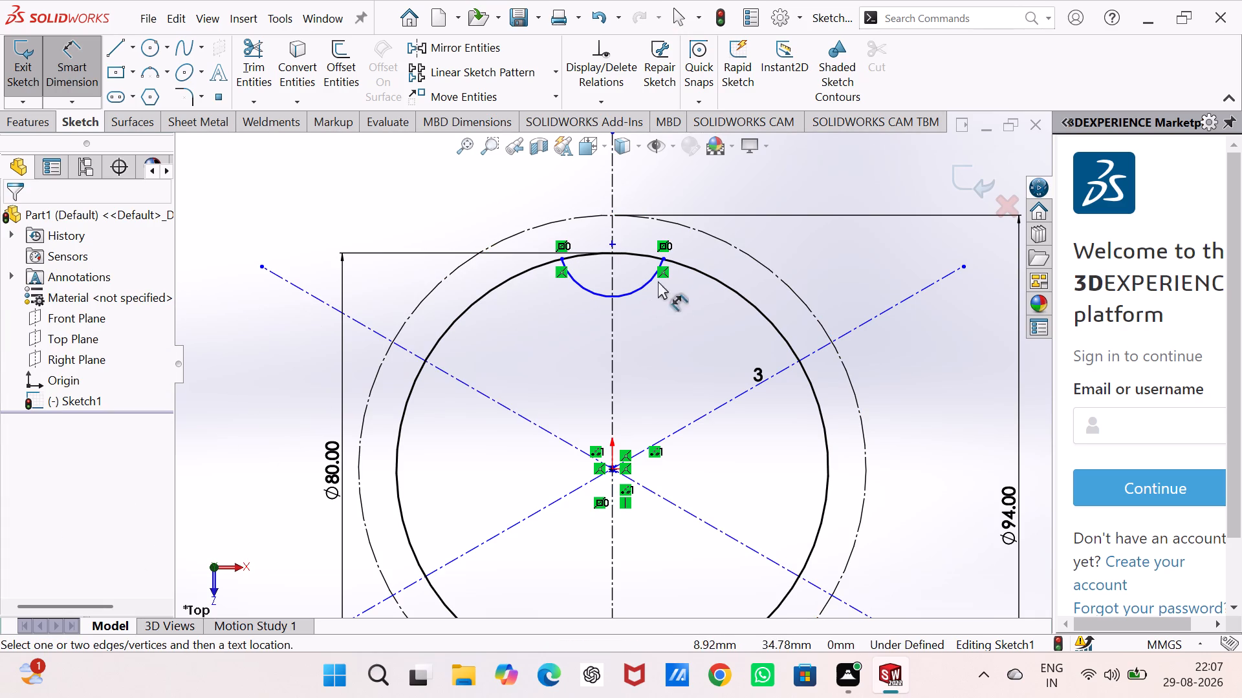
key("Escape")
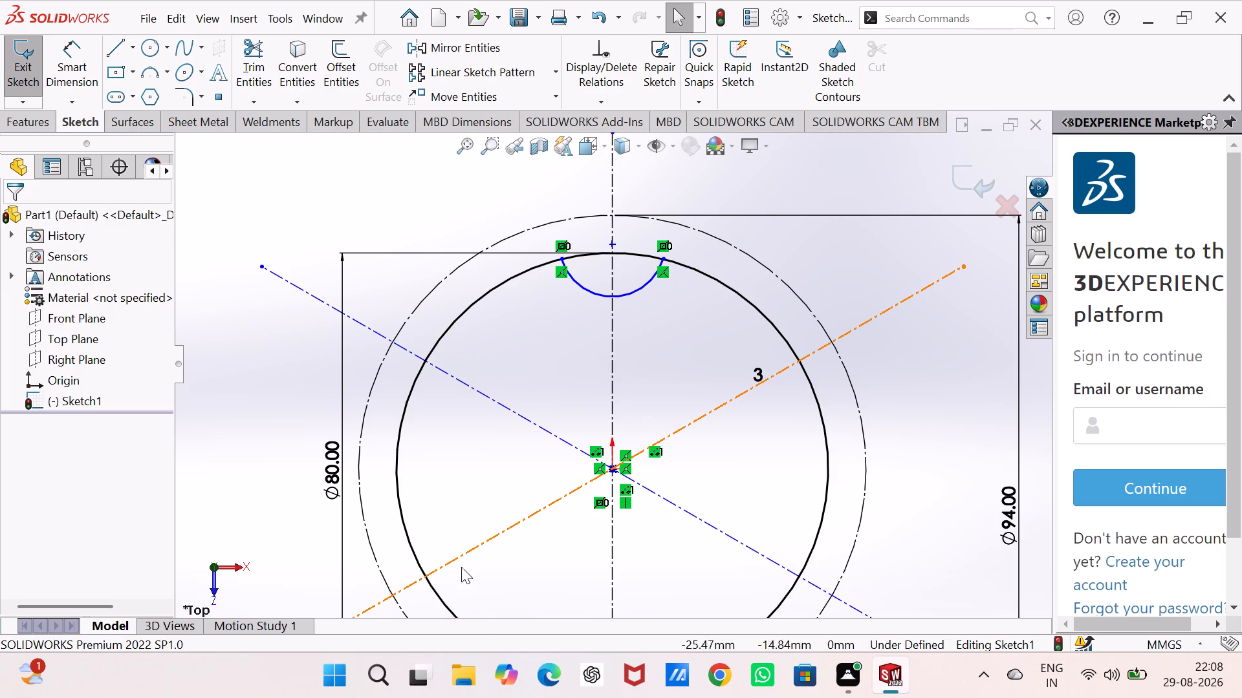
Make the arc's centre point coincident with the 80 mm circle.
left_click(612, 242)
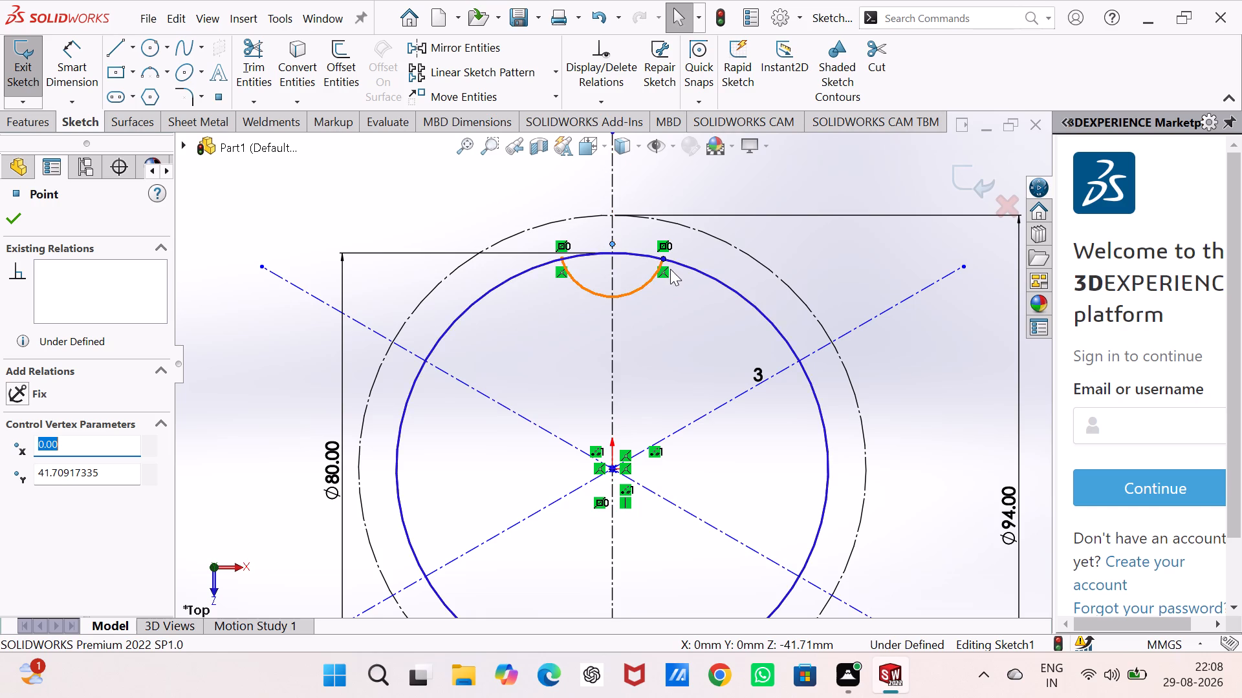
left_click(612, 253, "ctrl")
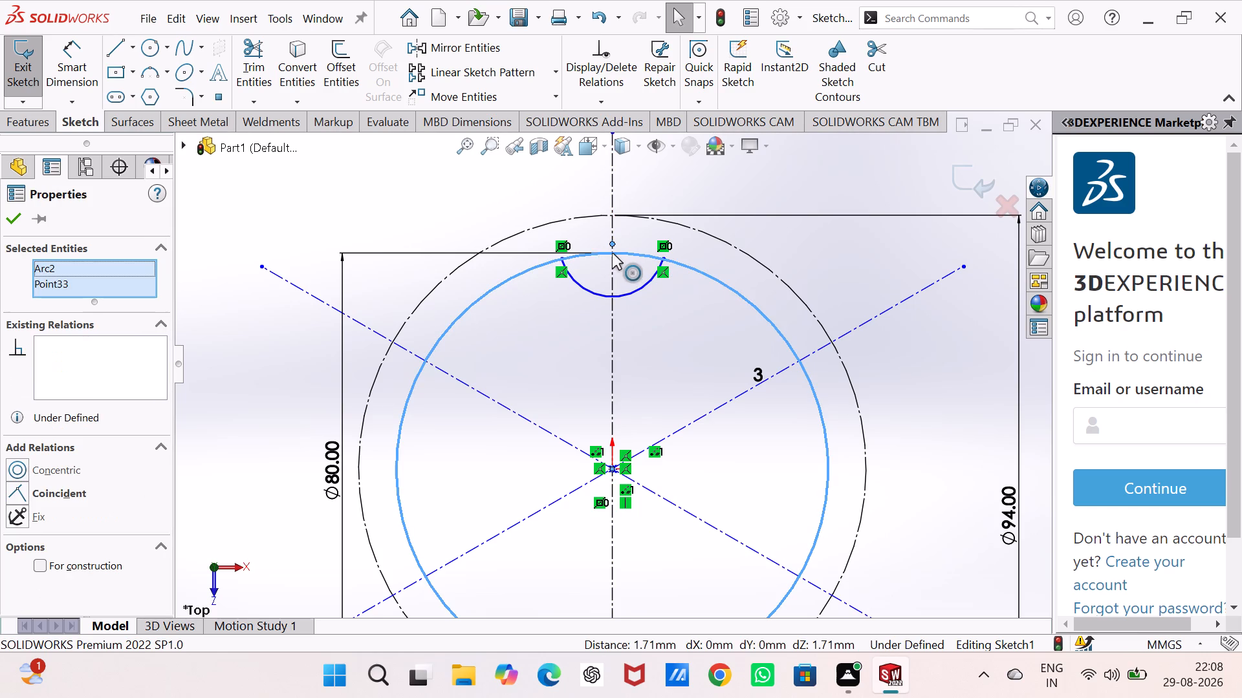
left_click(14, 492)
left_click(266, 386)
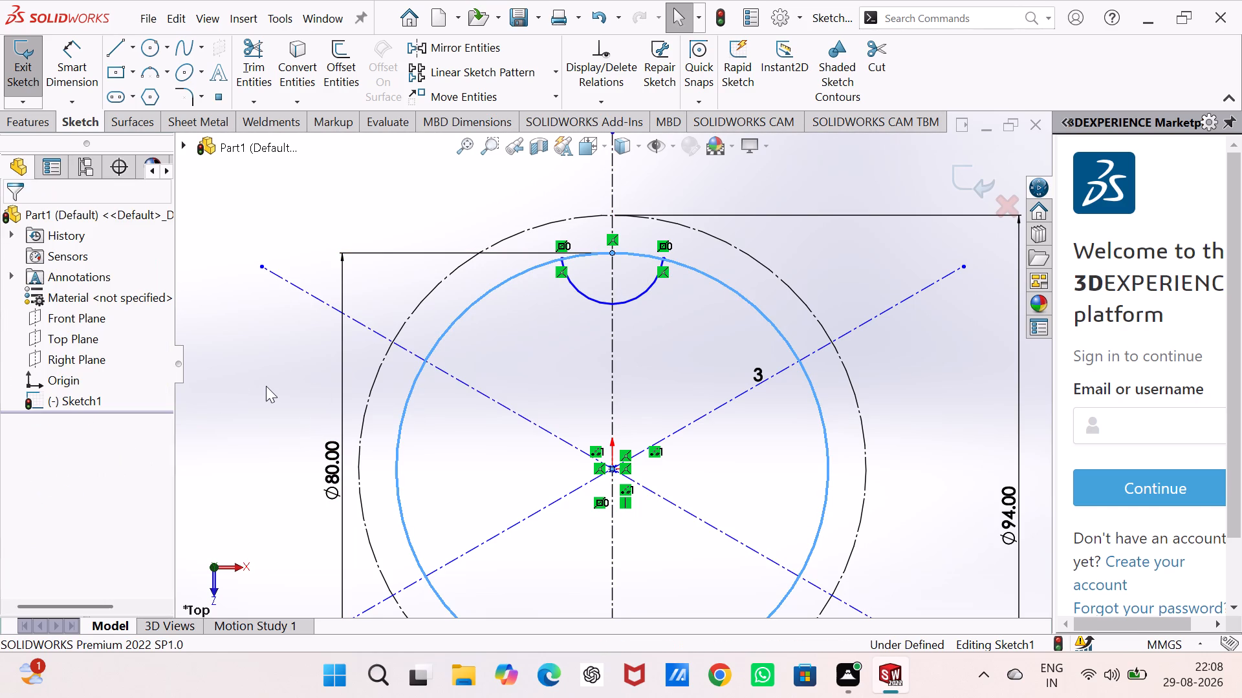
Dimension the arc's radius and set it to 15 mm.
right_click_drag(230, 390, 256, 255)
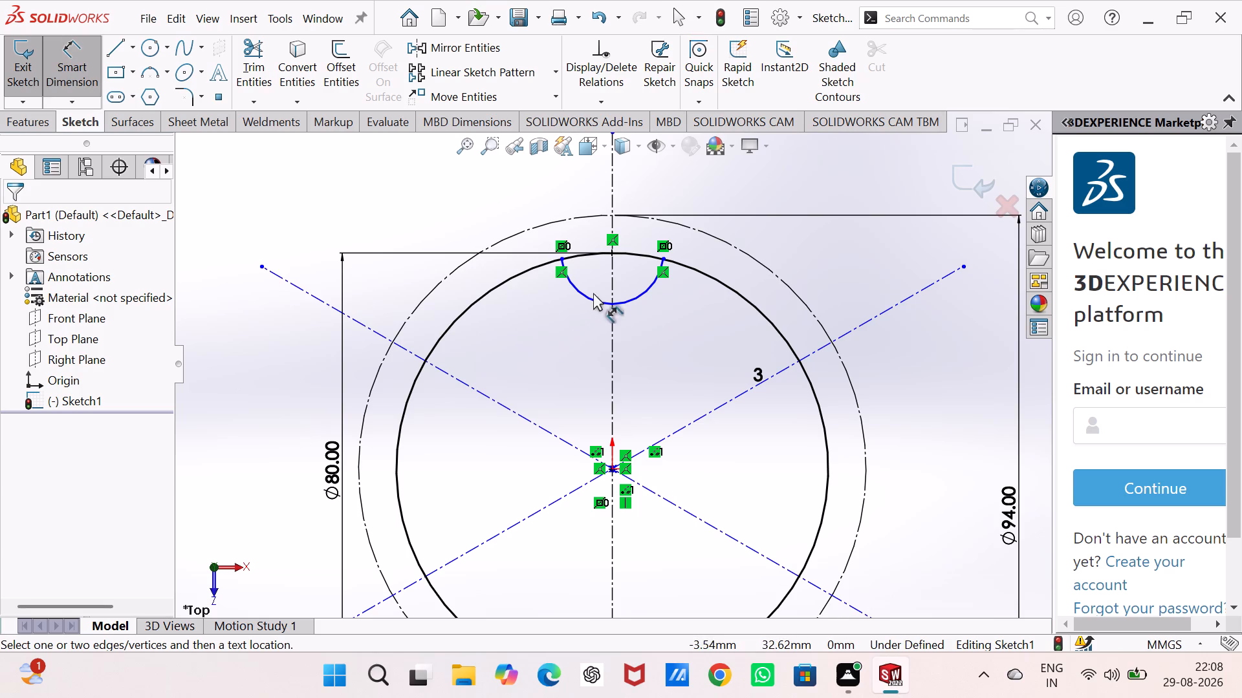
left_click(591, 300)
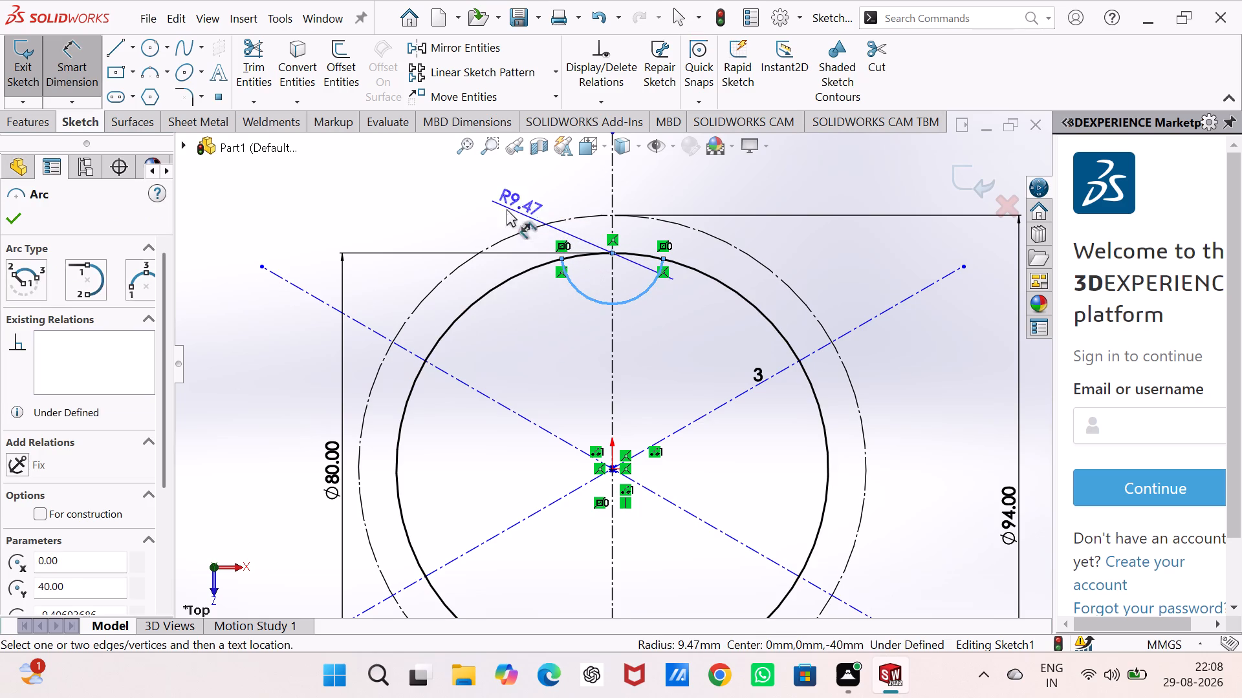
left_click(472, 207)
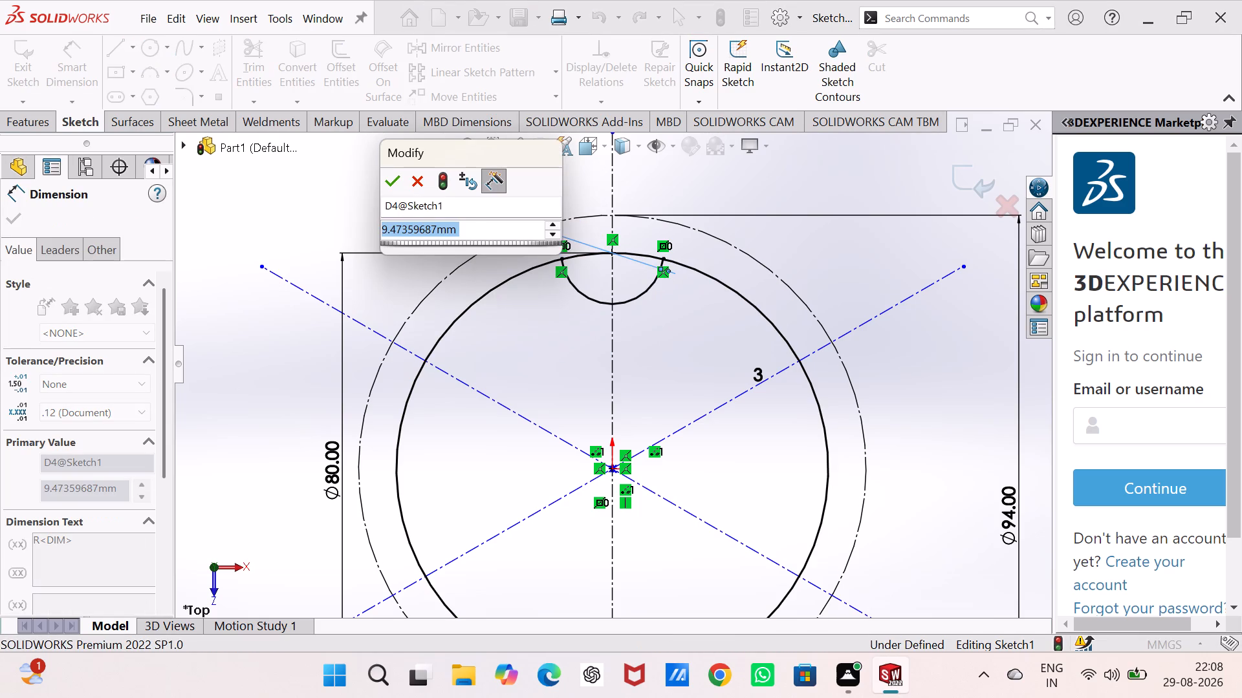
type("15")
key("Return")
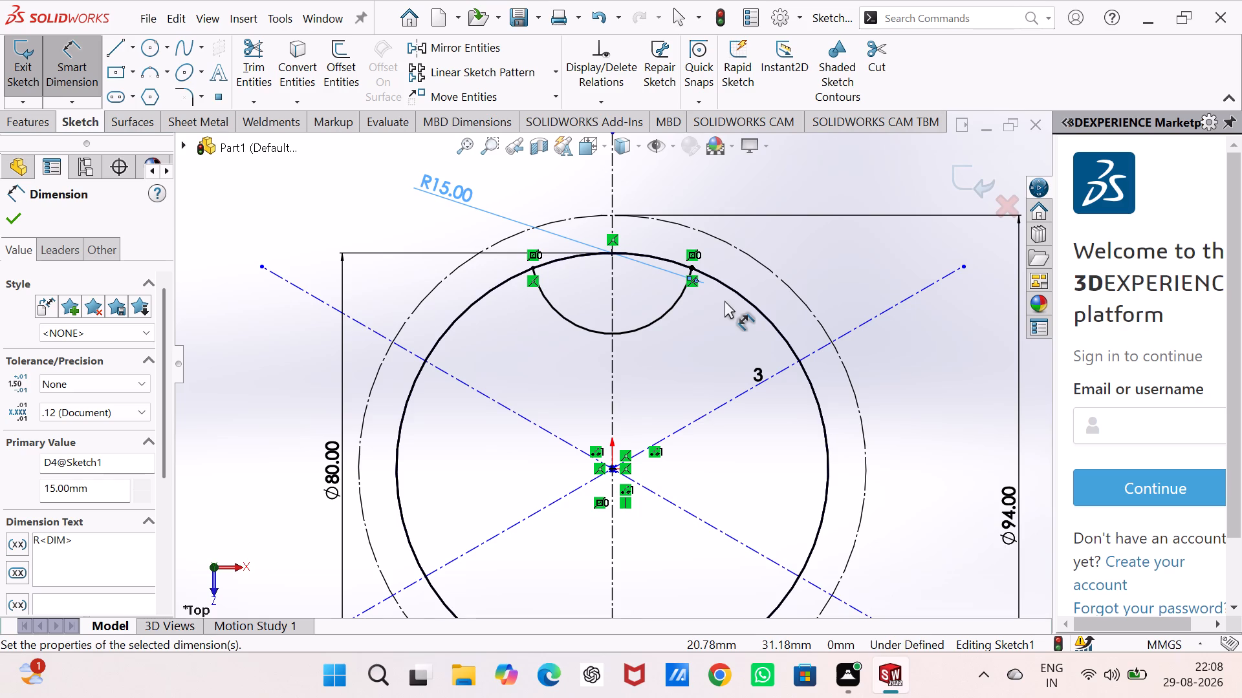
Create a circular sketch pattern of the R15 arc about the origin with 6 equally spaced instances over 360 degrees.
scroll(624, 354, "down", 2)
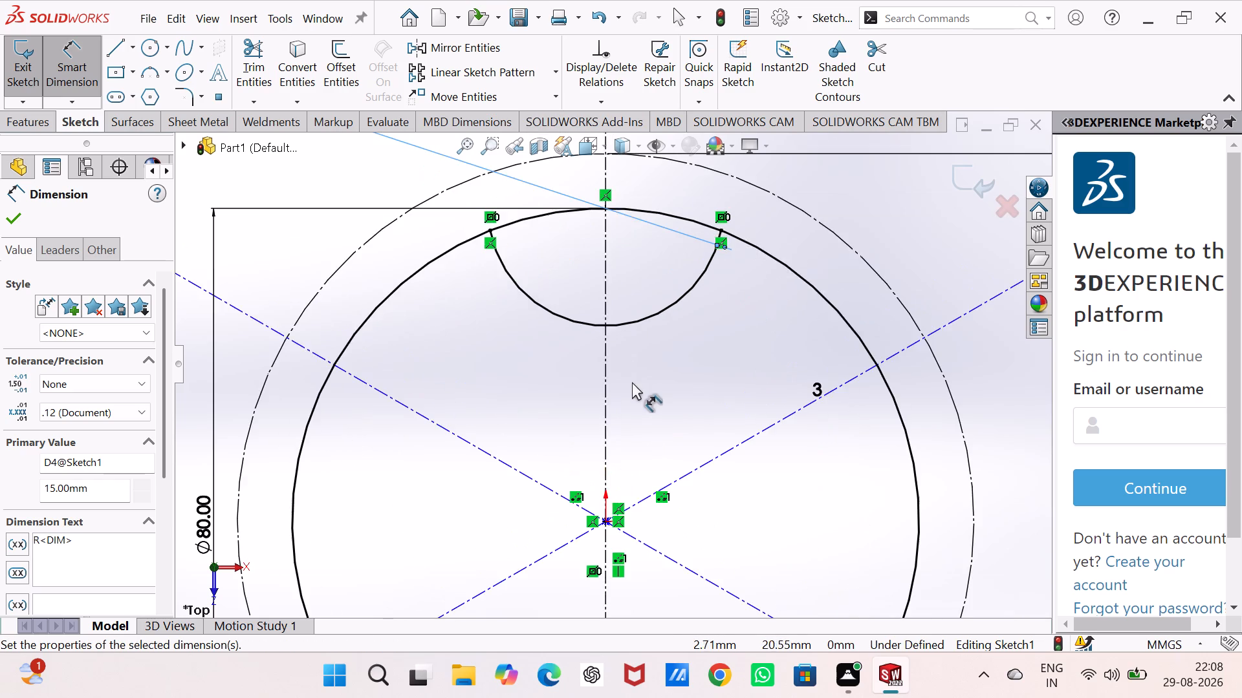
scroll(632, 382, "up", 8)
scroll(624, 428, "down", 3)
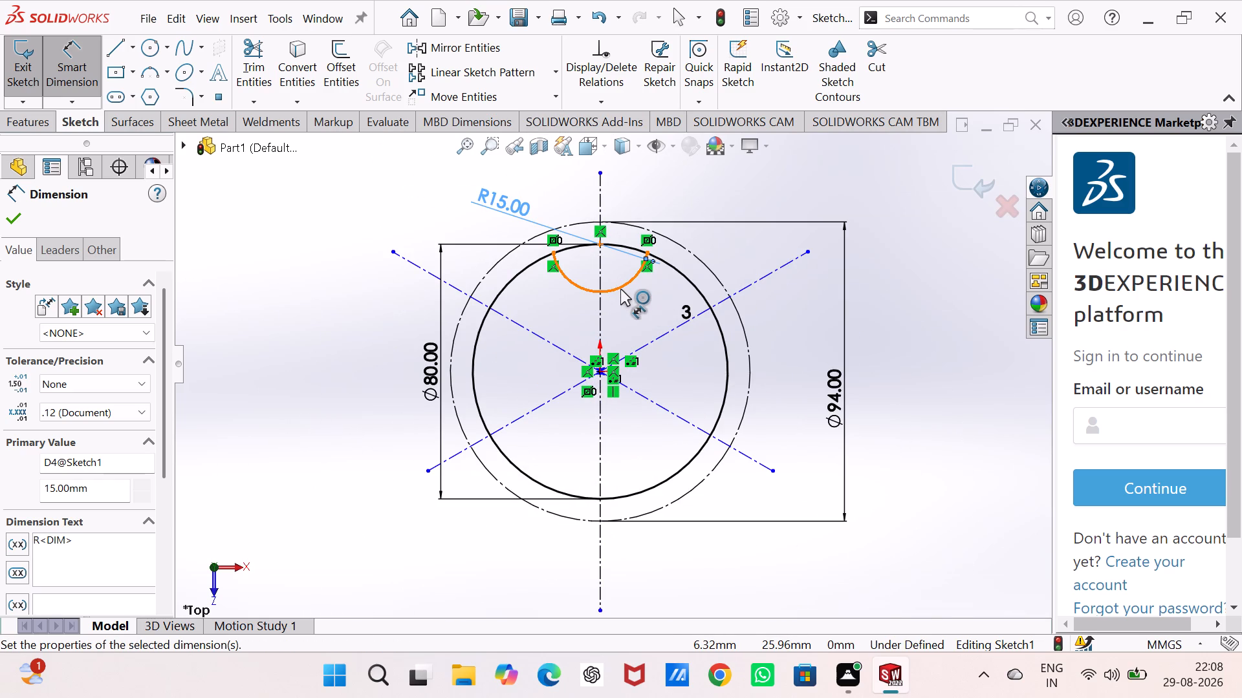
left_click(22, 217)
left_click(573, 280)
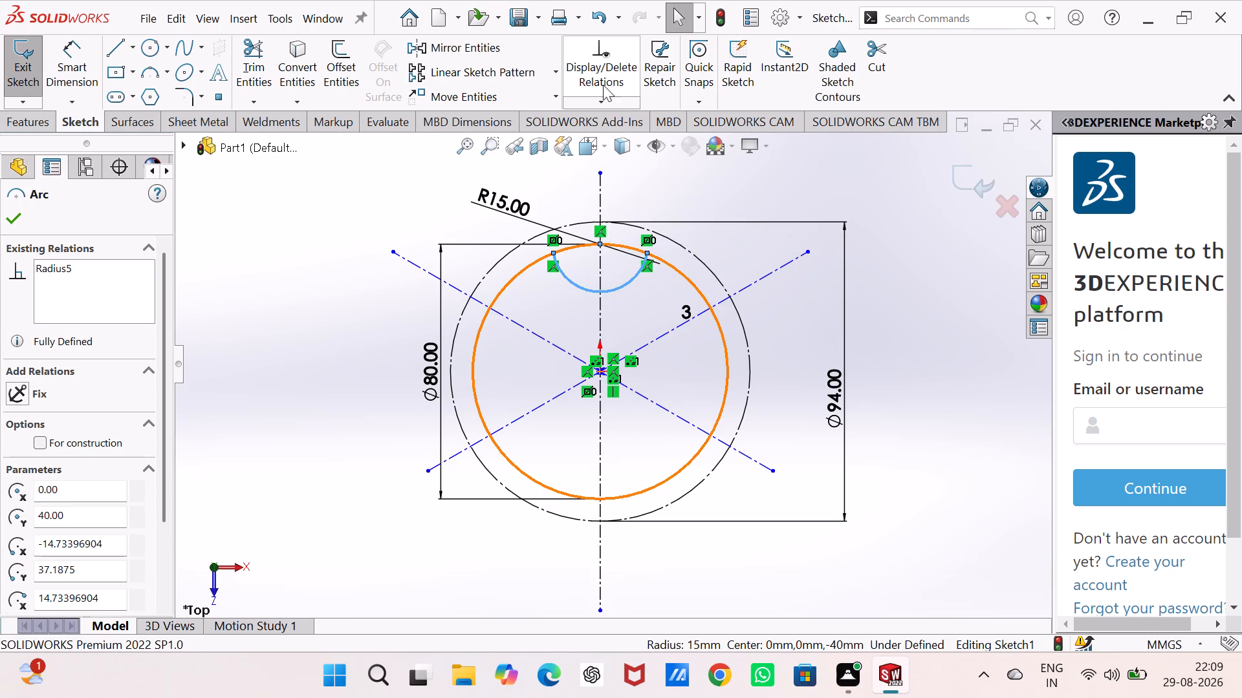
left_click(558, 72)
left_click(557, 118)
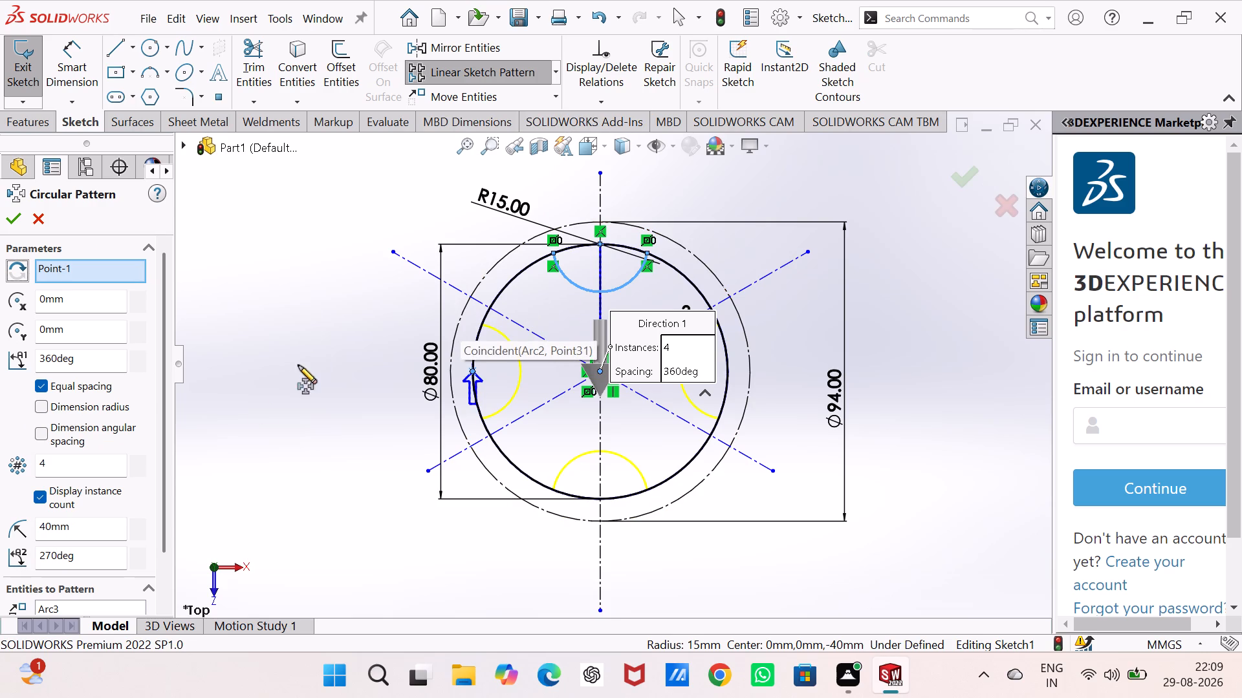
left_click(68, 467)
left_click(68, 467)
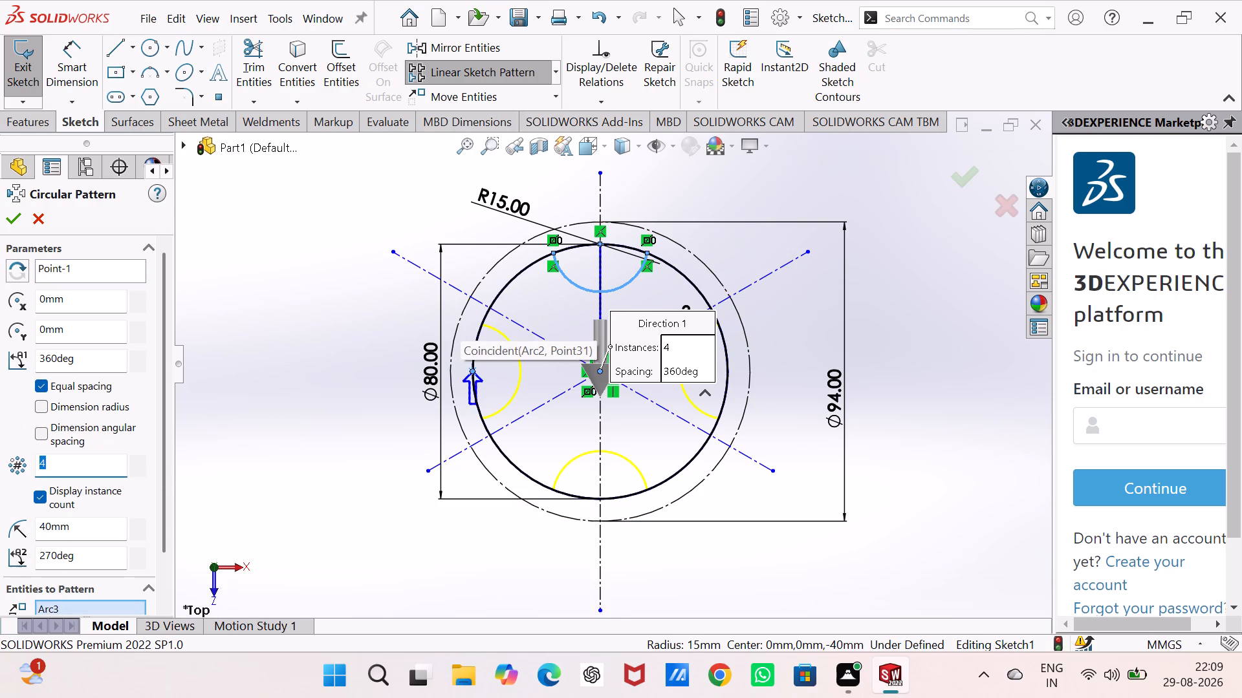
key("6")
left_click(259, 359)
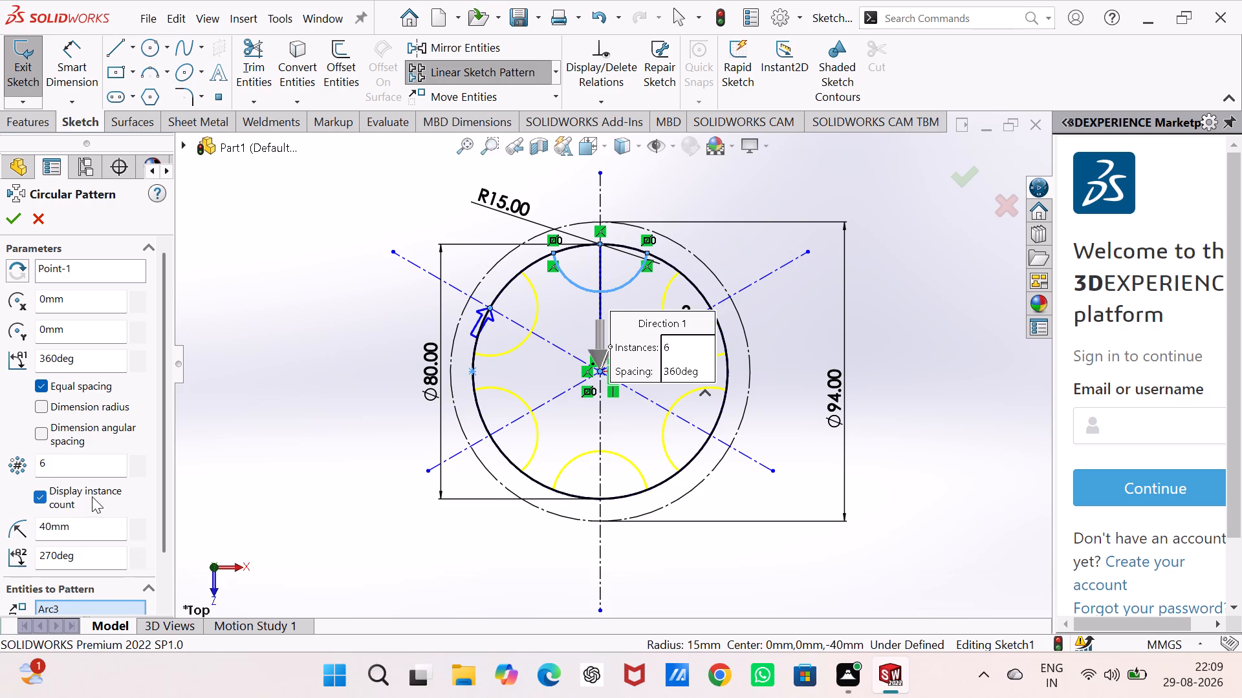
left_click(16, 214)
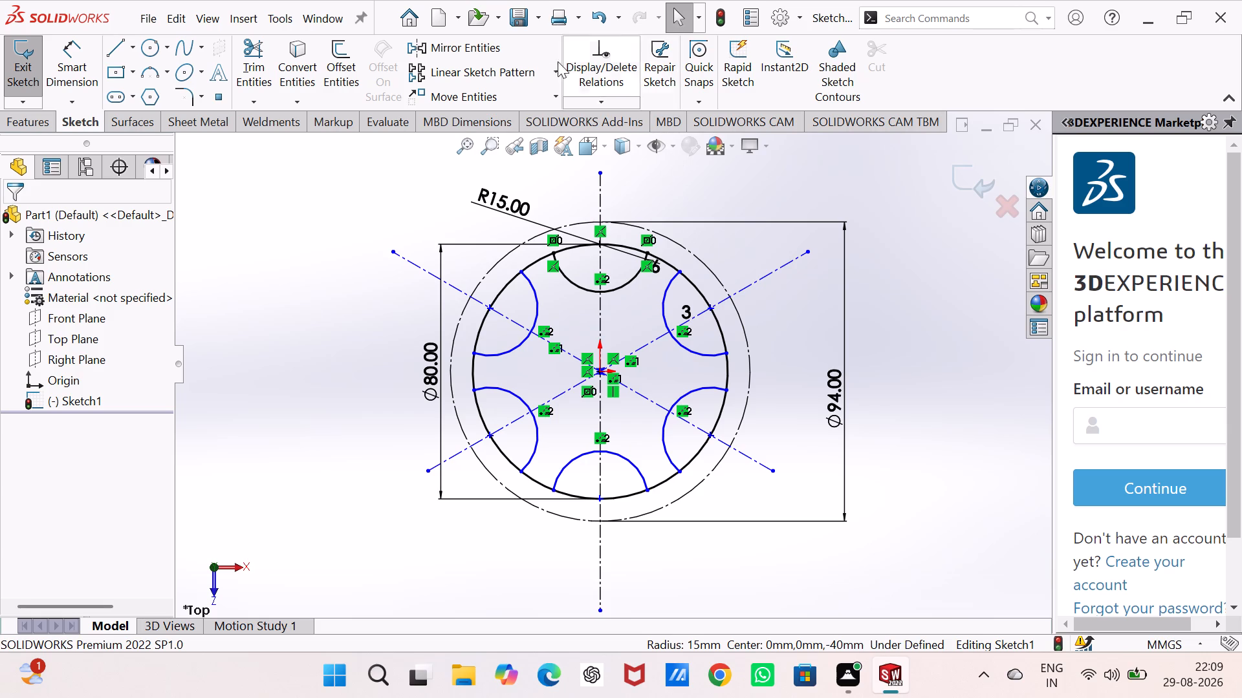
Trim away the 80 mm circle's segments across the openings of all six notch arcs using Trim to closest.
left_click(259, 47)
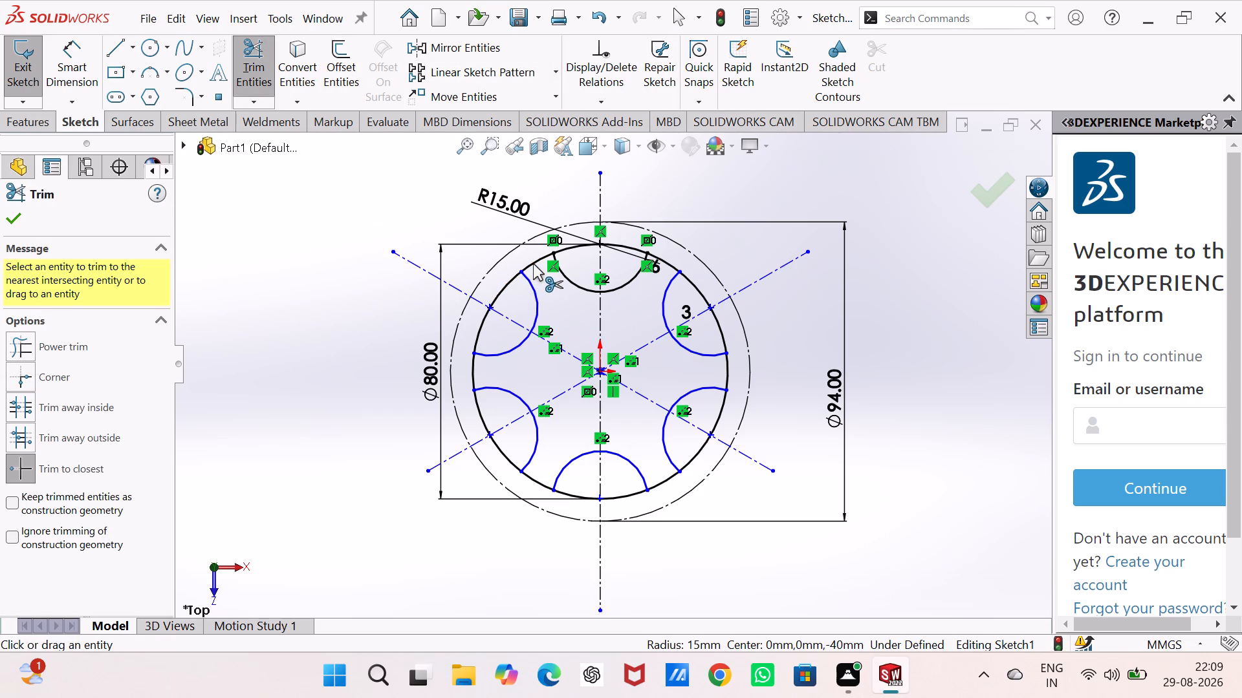
left_click(497, 292)
left_click(482, 328)
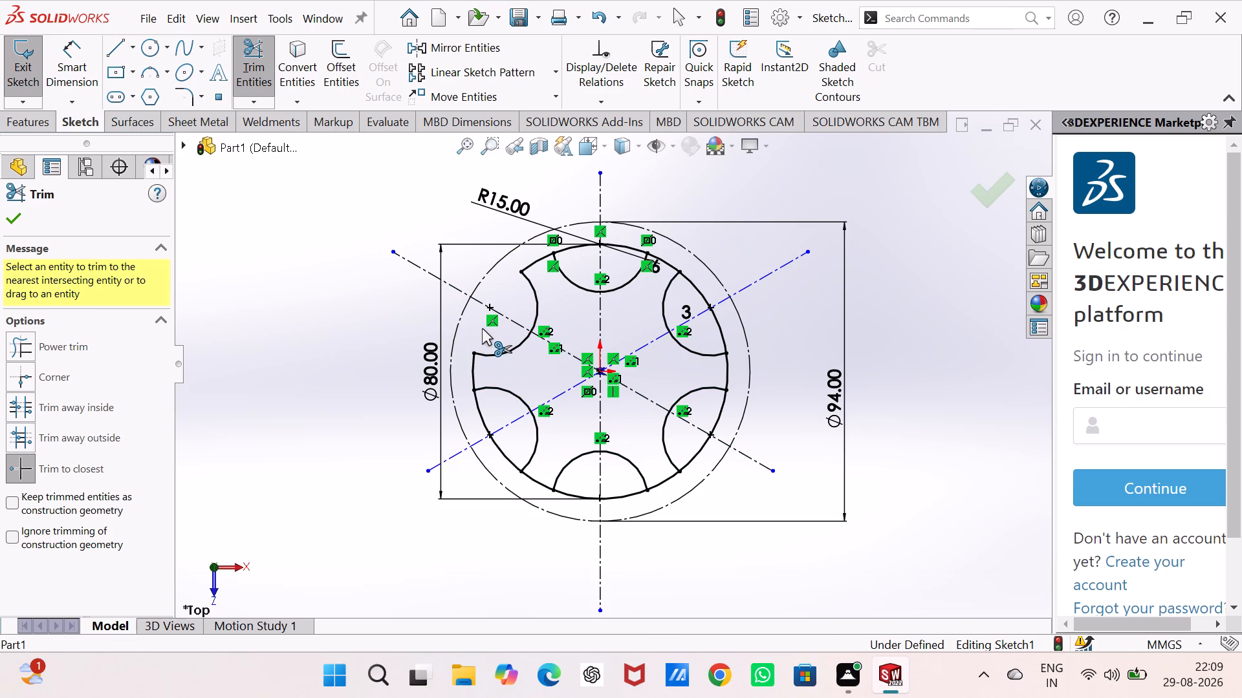
left_click(477, 407)
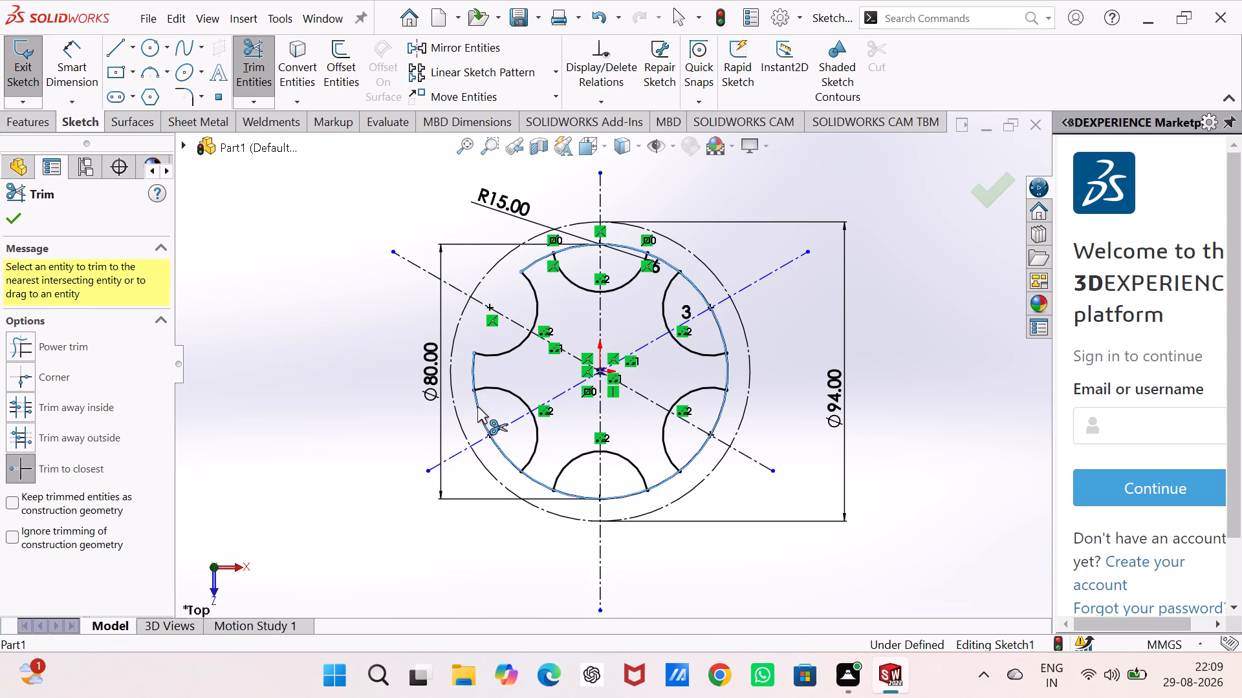
left_click(503, 453)
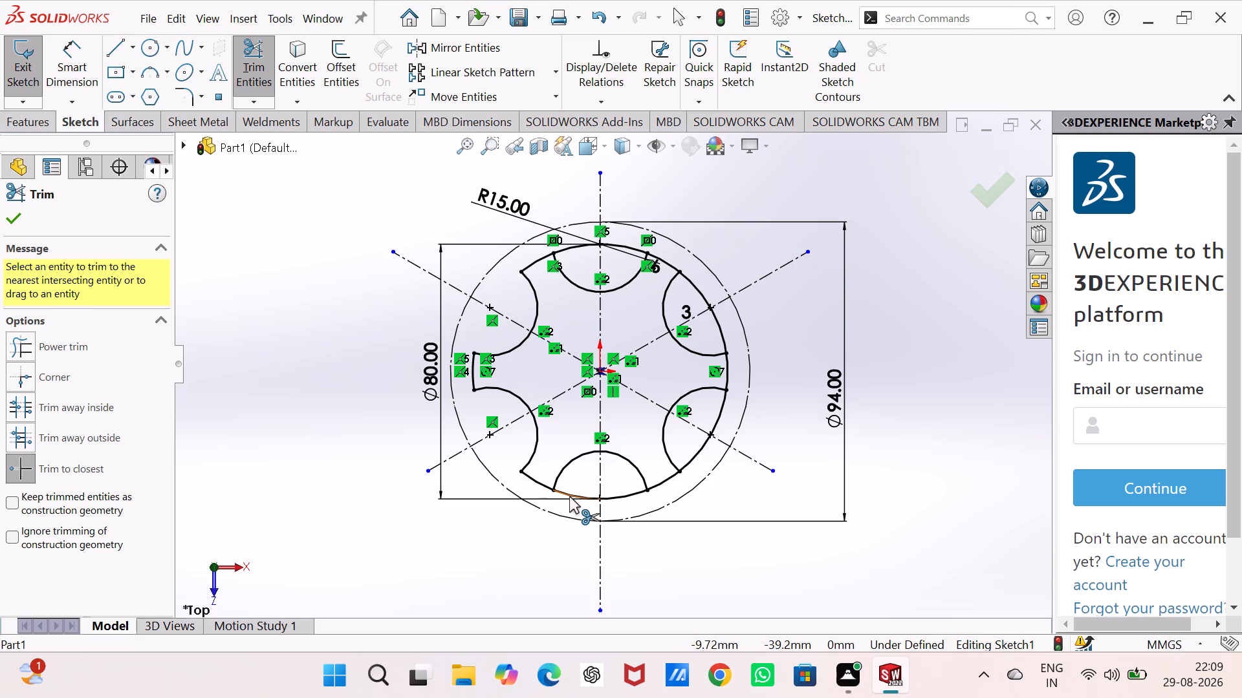
left_click(570, 493)
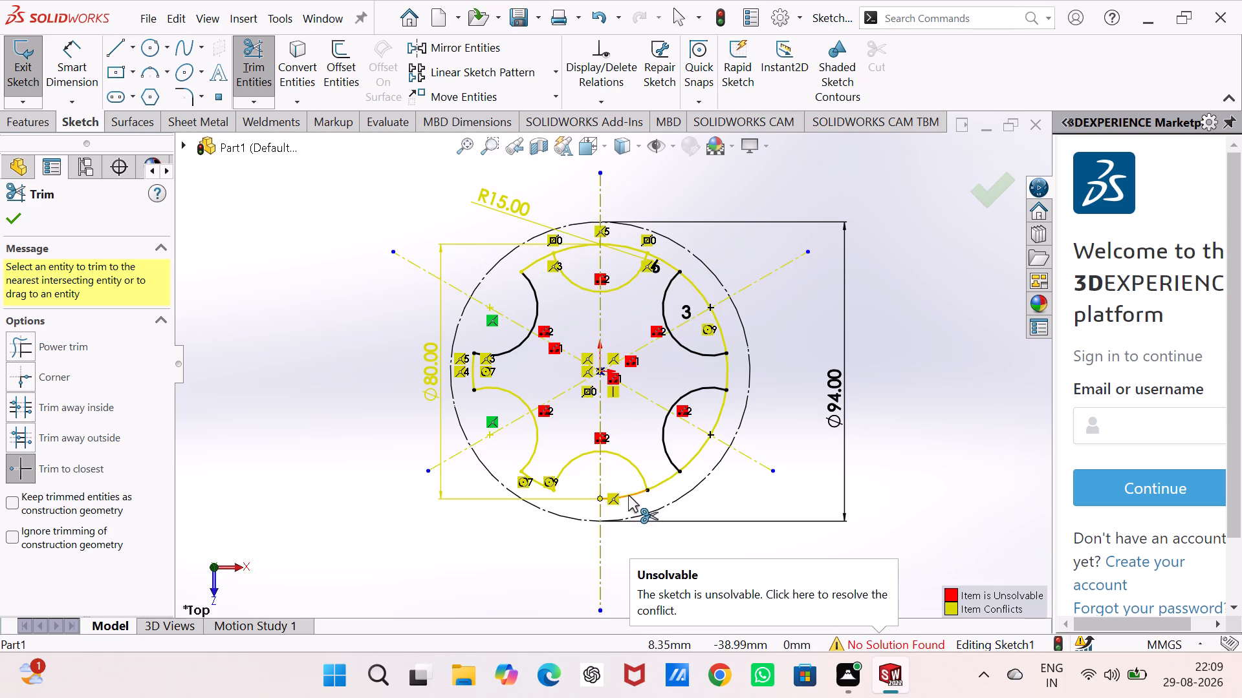
left_click(631, 492)
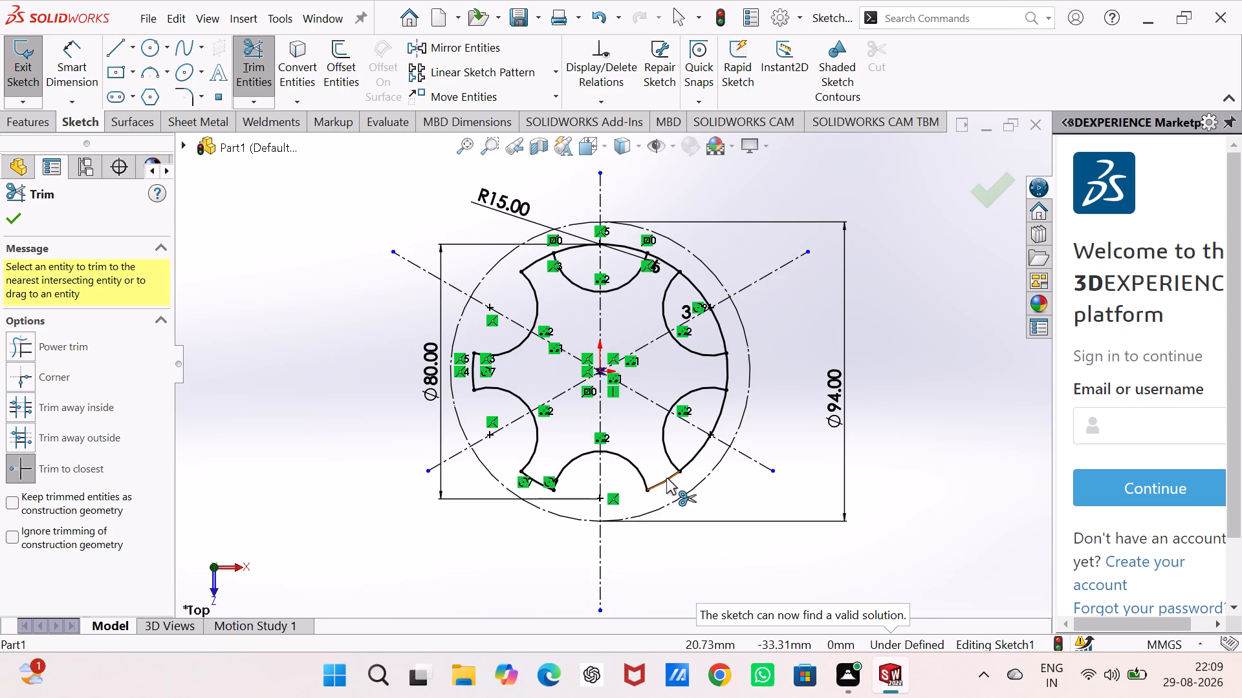
left_click(690, 460)
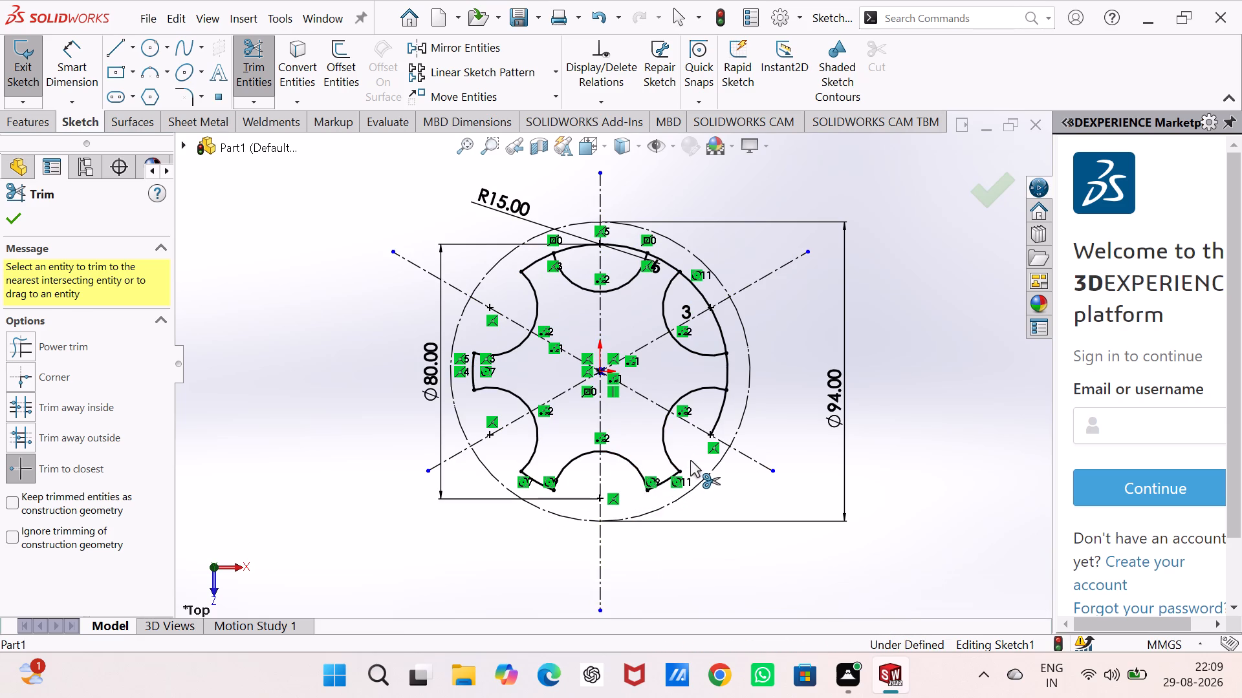
left_click(719, 413)
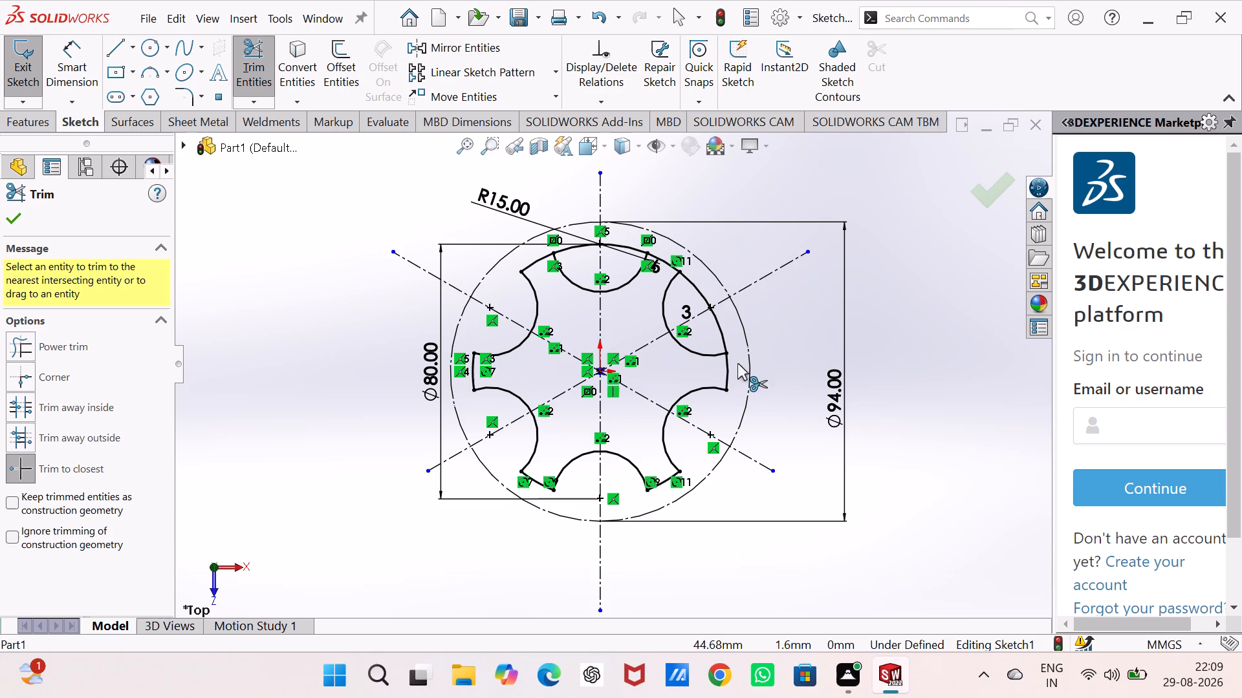
left_click(723, 333)
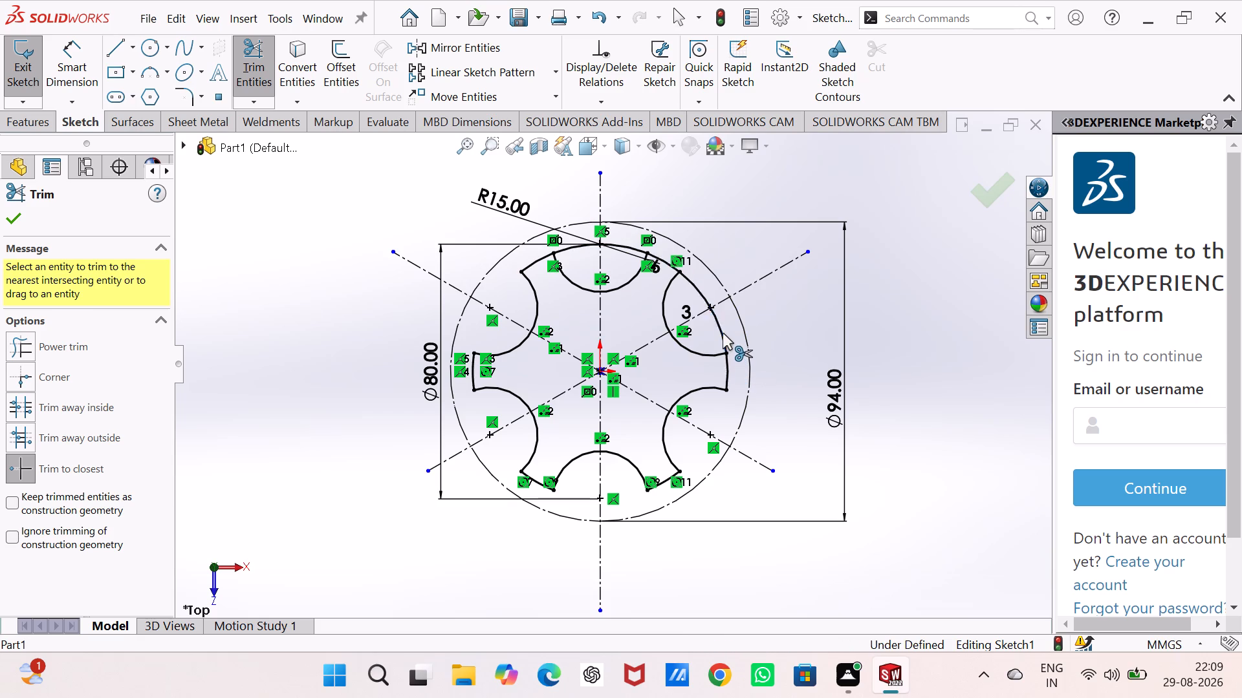
left_click(696, 291)
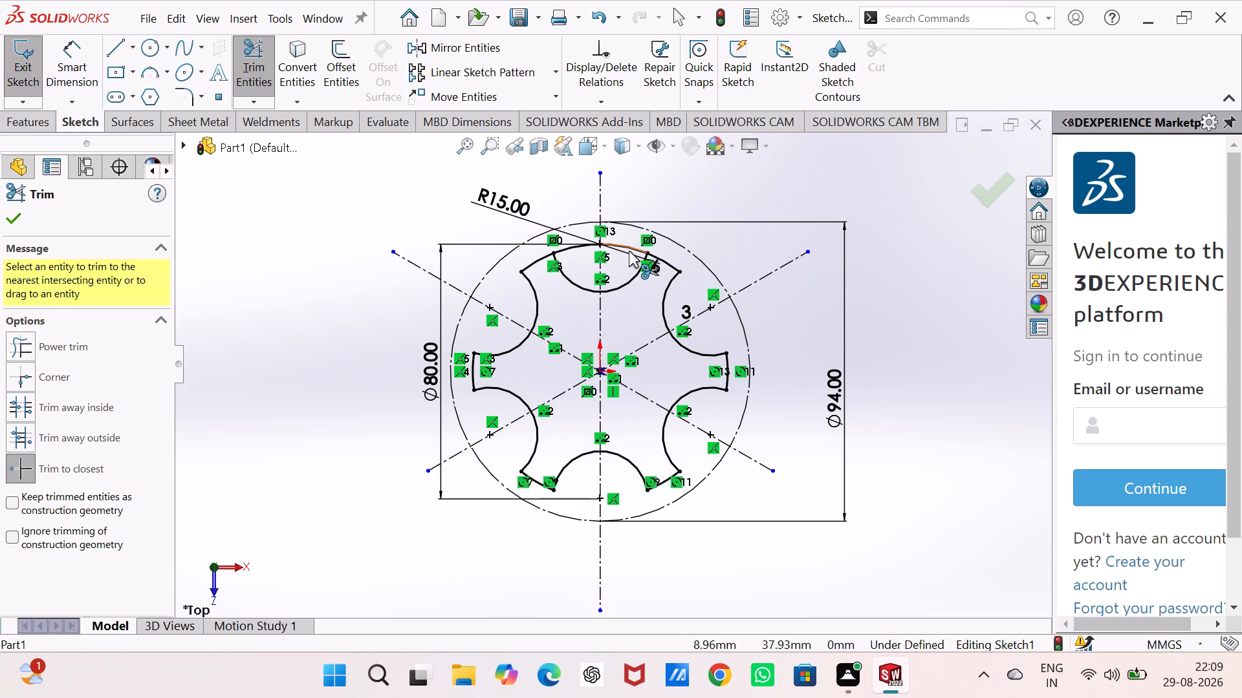
left_click(629, 248)
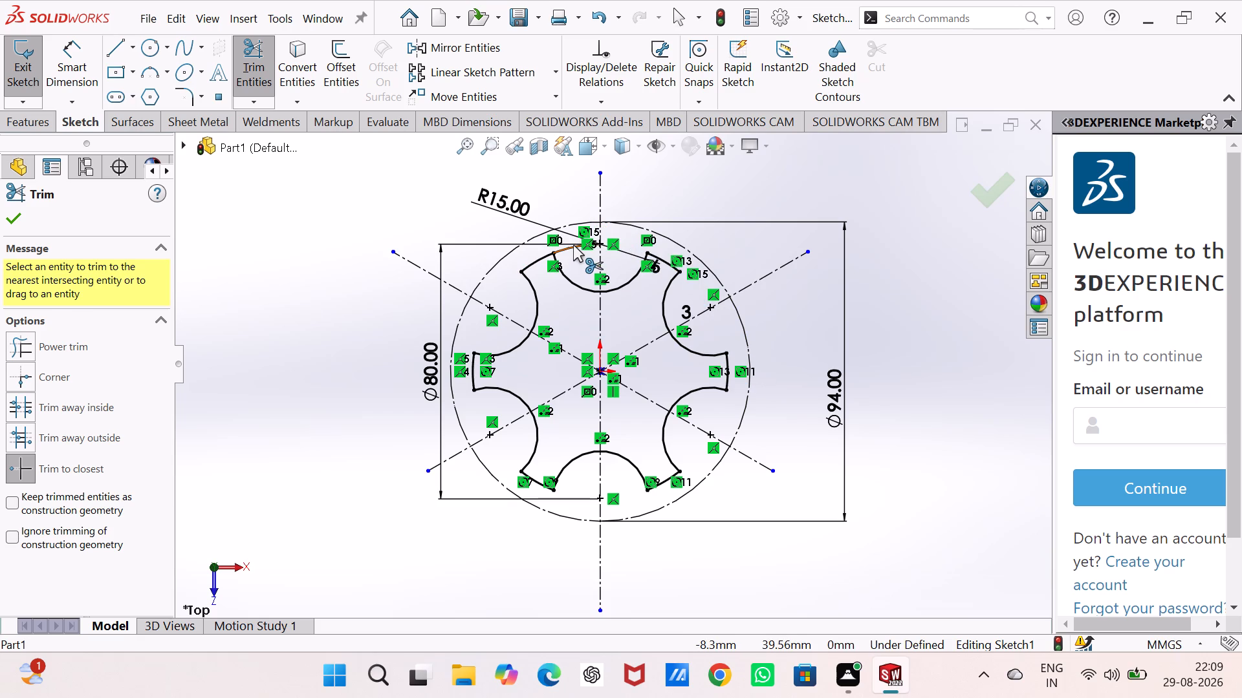
left_click(573, 245)
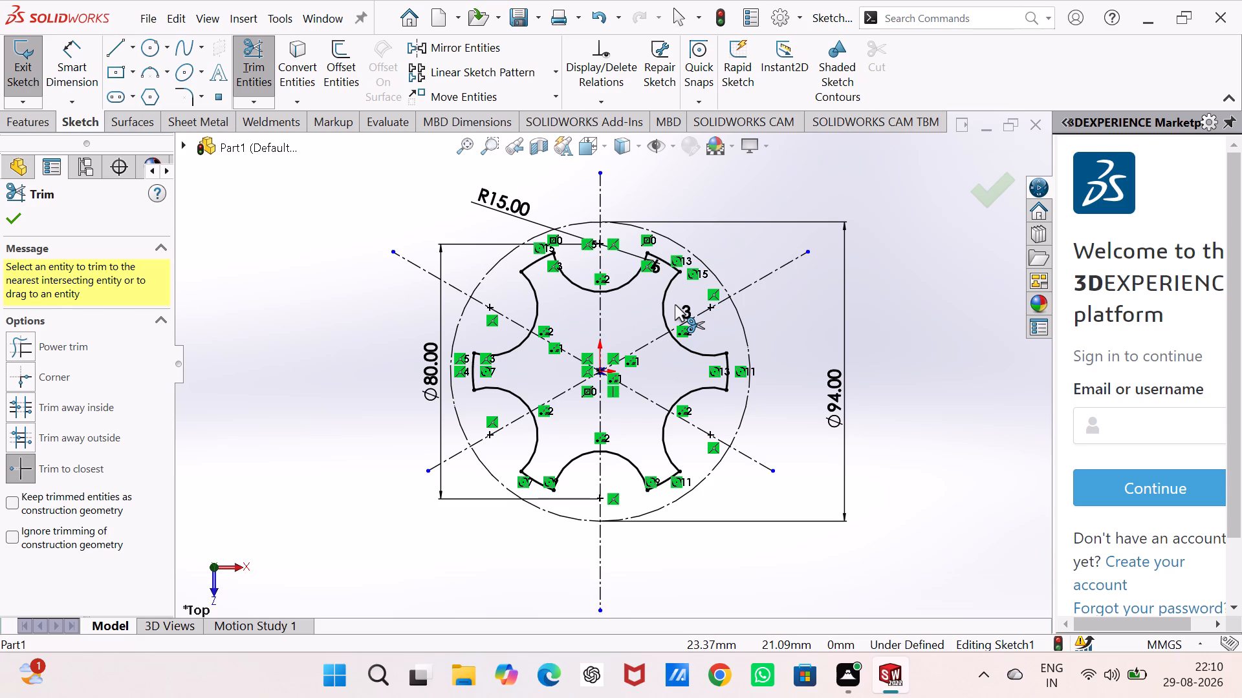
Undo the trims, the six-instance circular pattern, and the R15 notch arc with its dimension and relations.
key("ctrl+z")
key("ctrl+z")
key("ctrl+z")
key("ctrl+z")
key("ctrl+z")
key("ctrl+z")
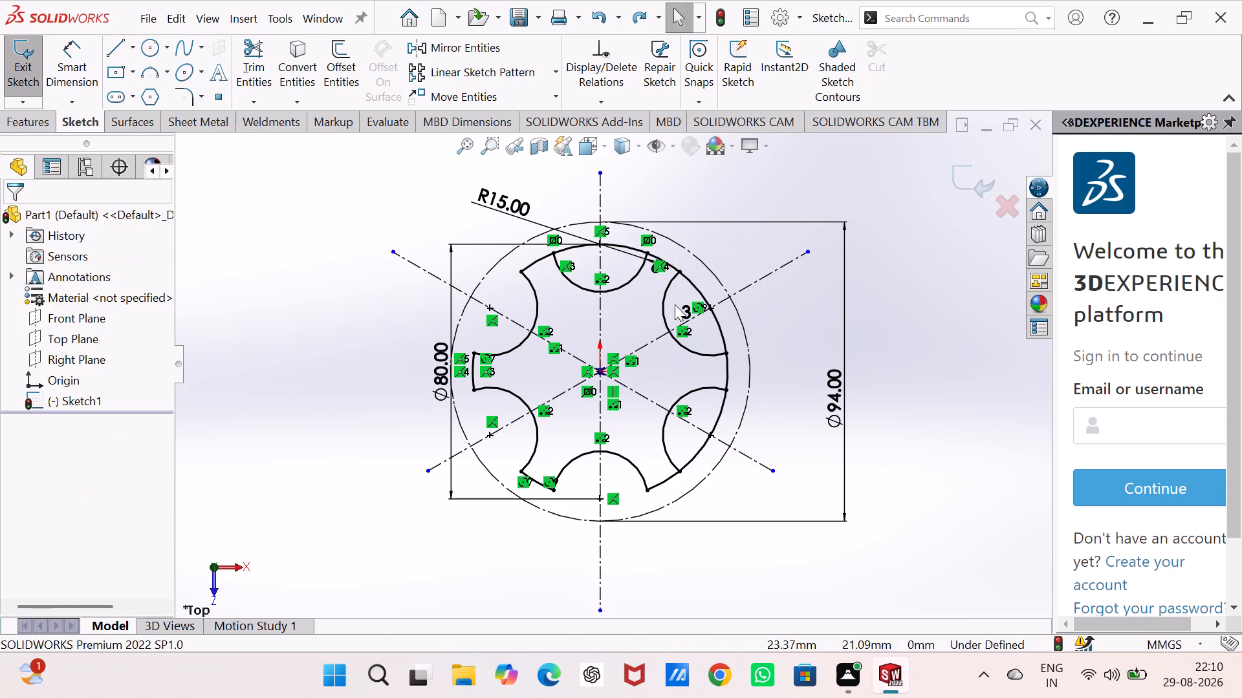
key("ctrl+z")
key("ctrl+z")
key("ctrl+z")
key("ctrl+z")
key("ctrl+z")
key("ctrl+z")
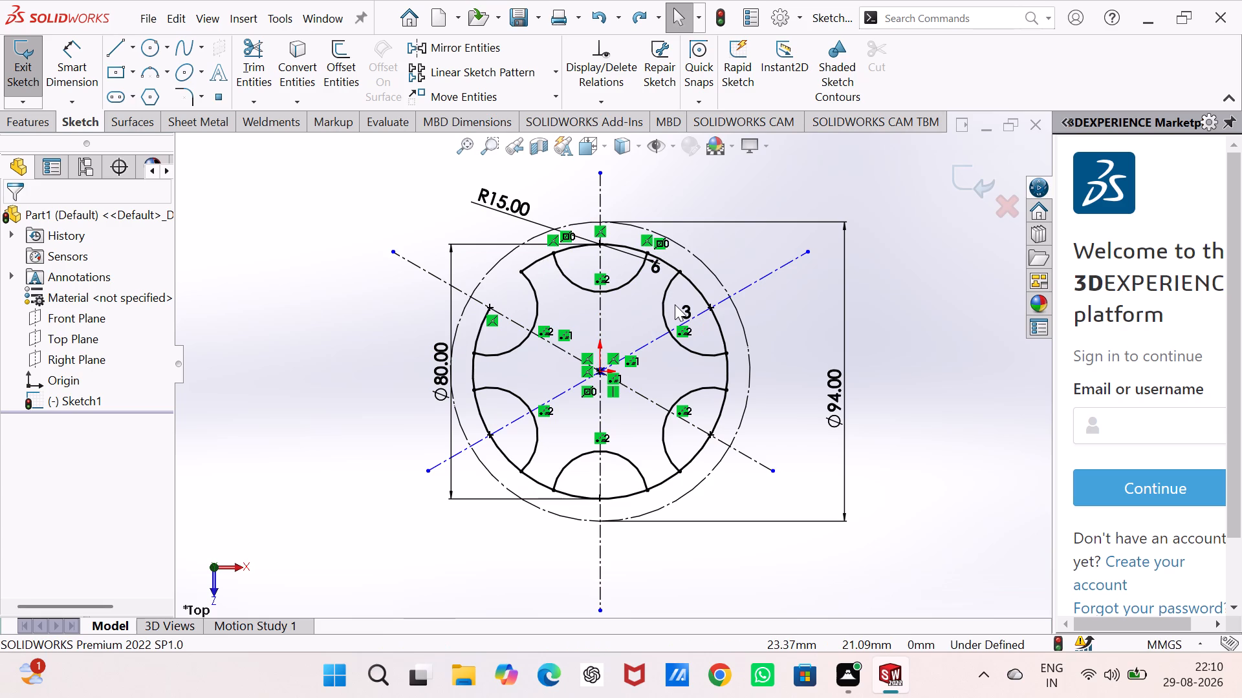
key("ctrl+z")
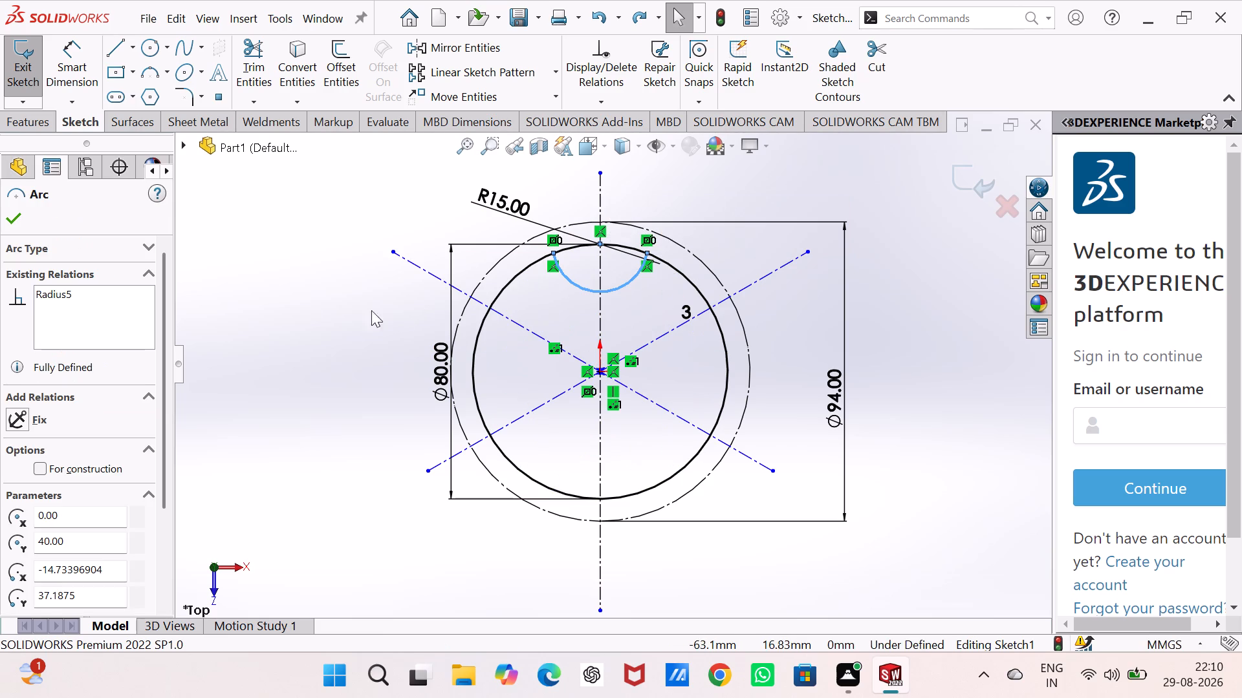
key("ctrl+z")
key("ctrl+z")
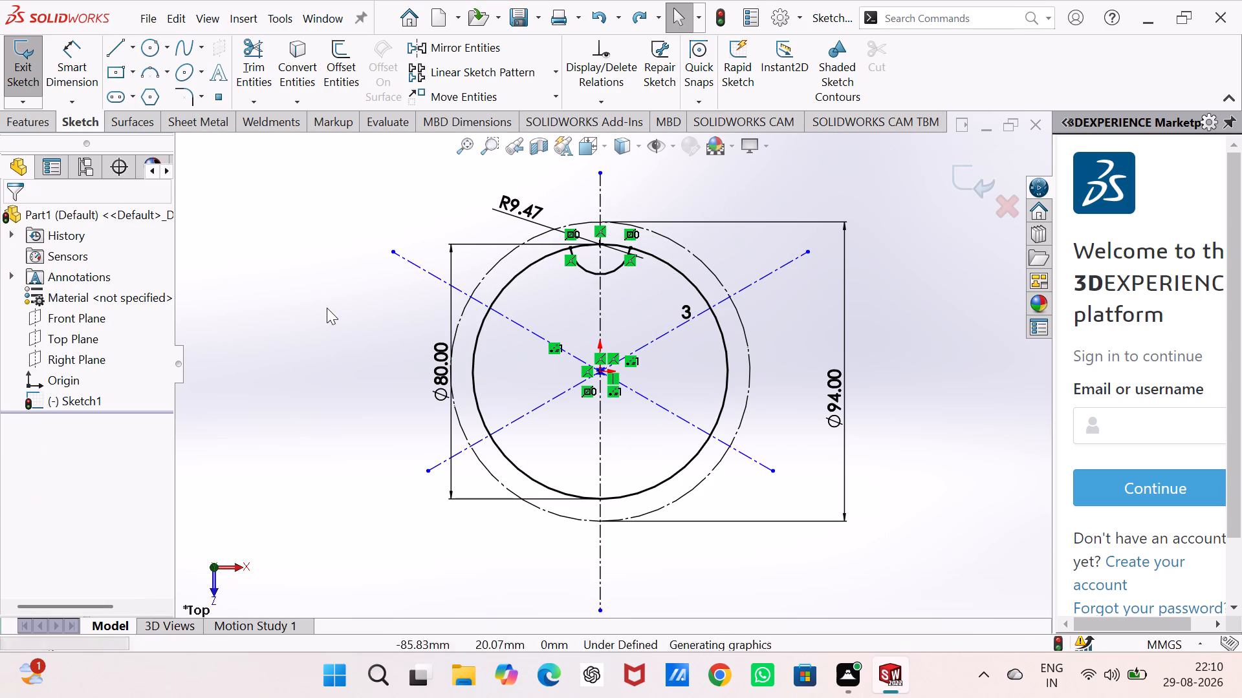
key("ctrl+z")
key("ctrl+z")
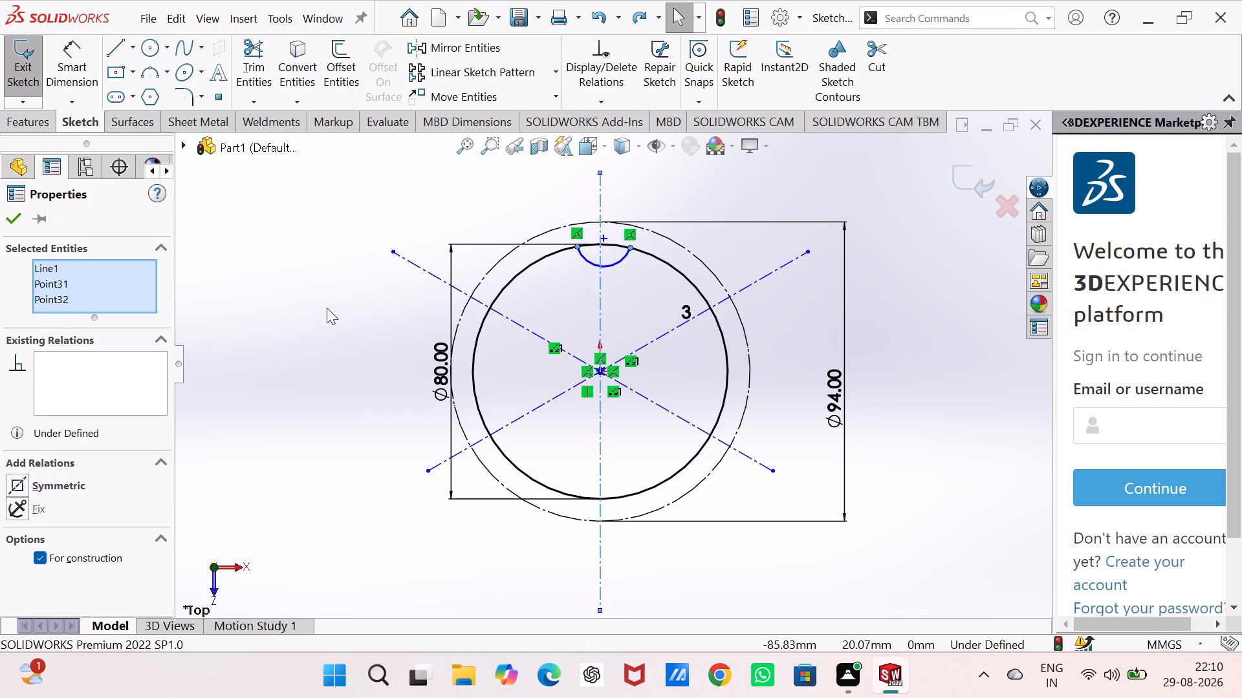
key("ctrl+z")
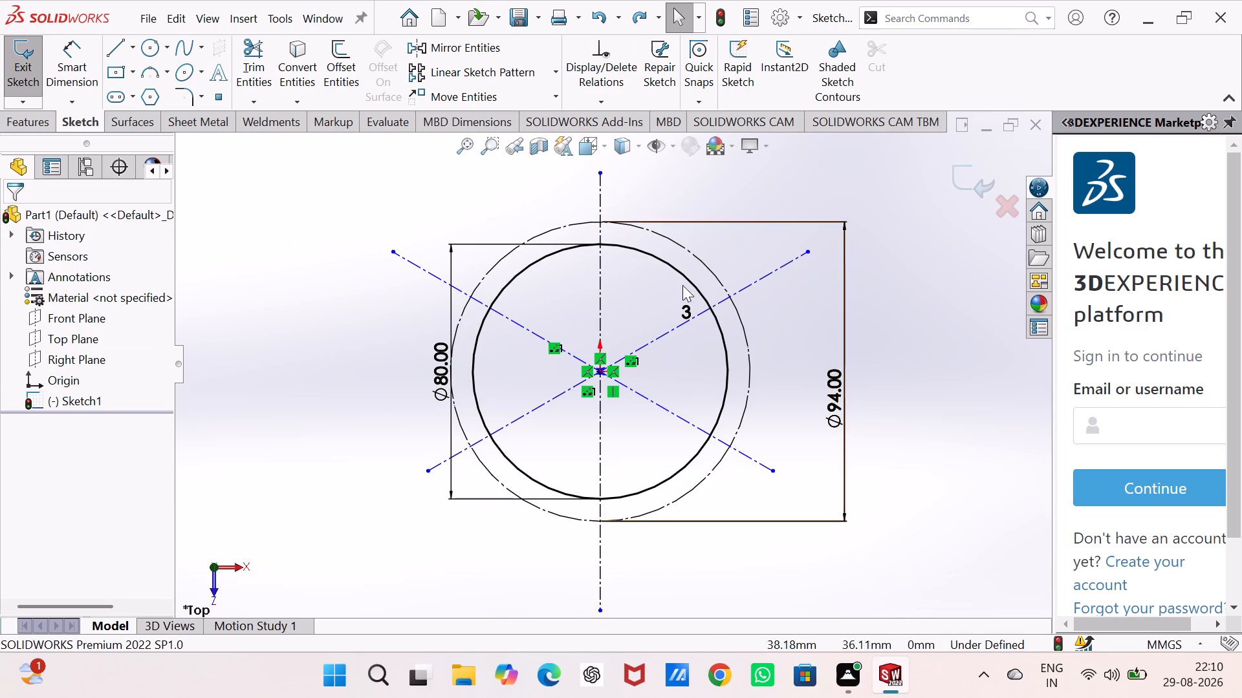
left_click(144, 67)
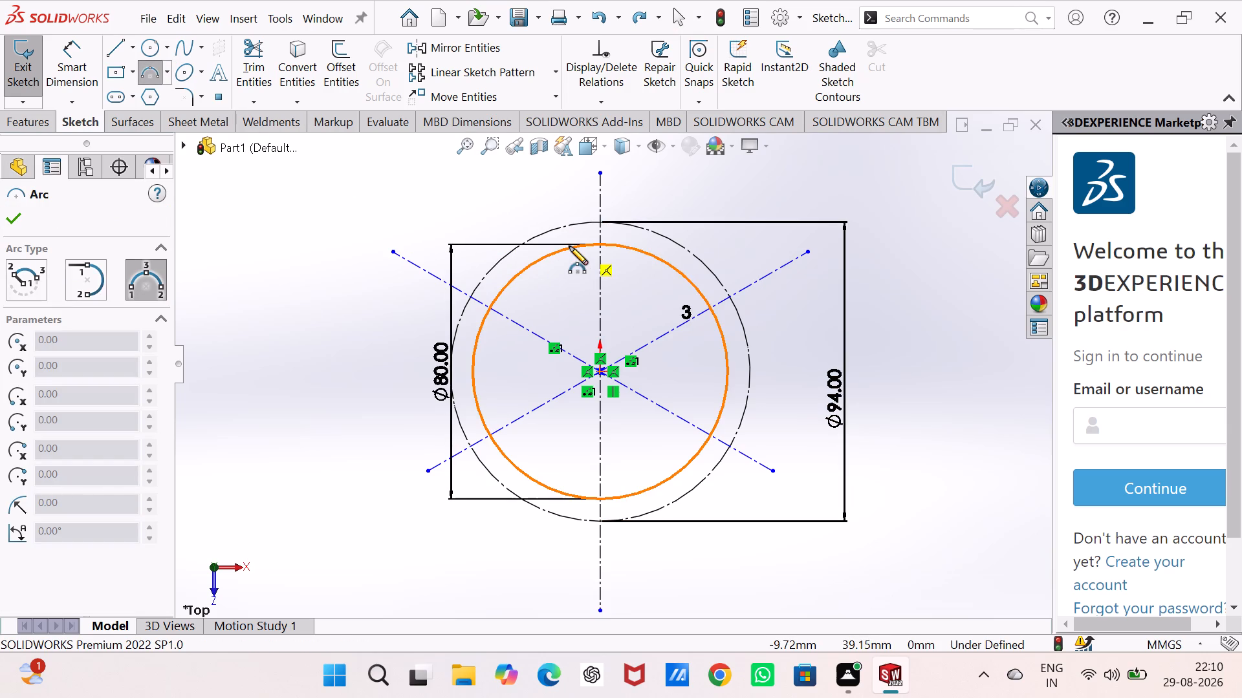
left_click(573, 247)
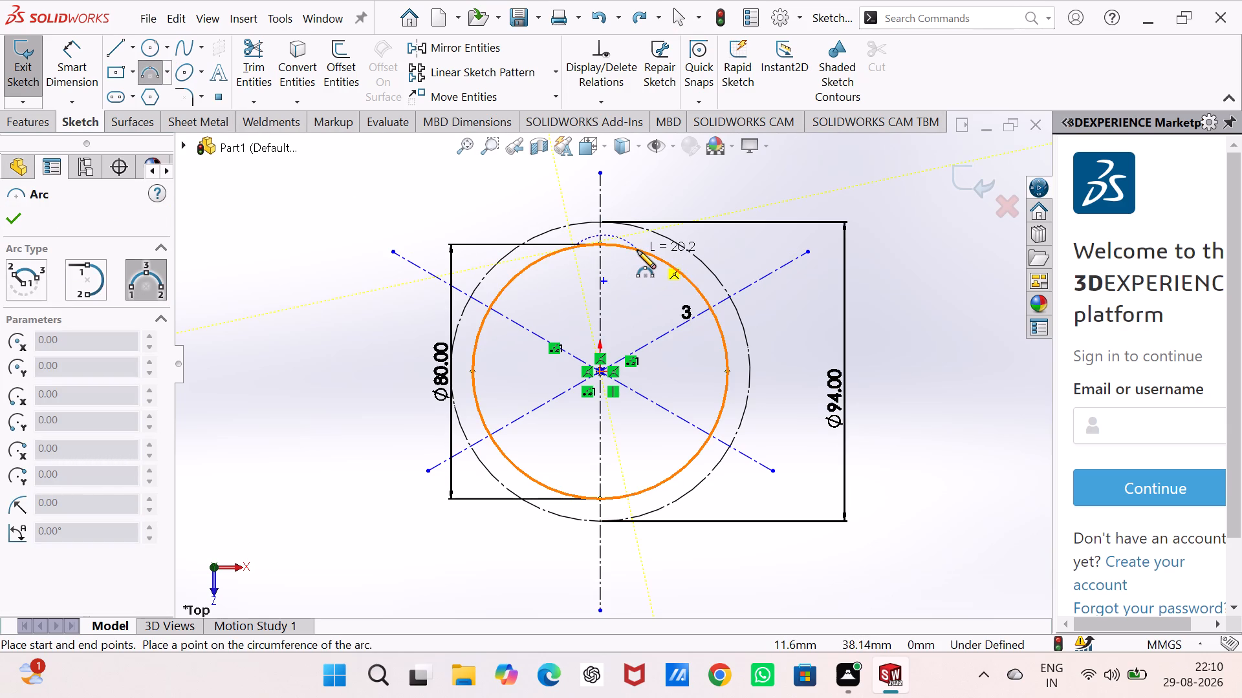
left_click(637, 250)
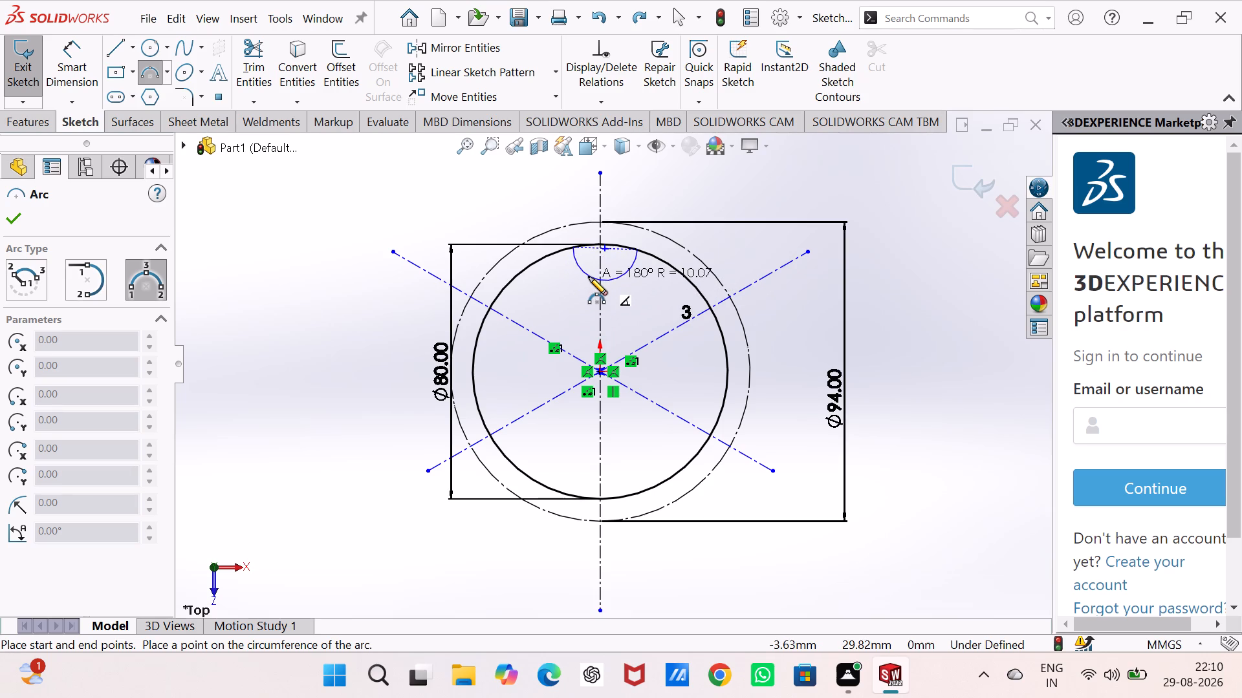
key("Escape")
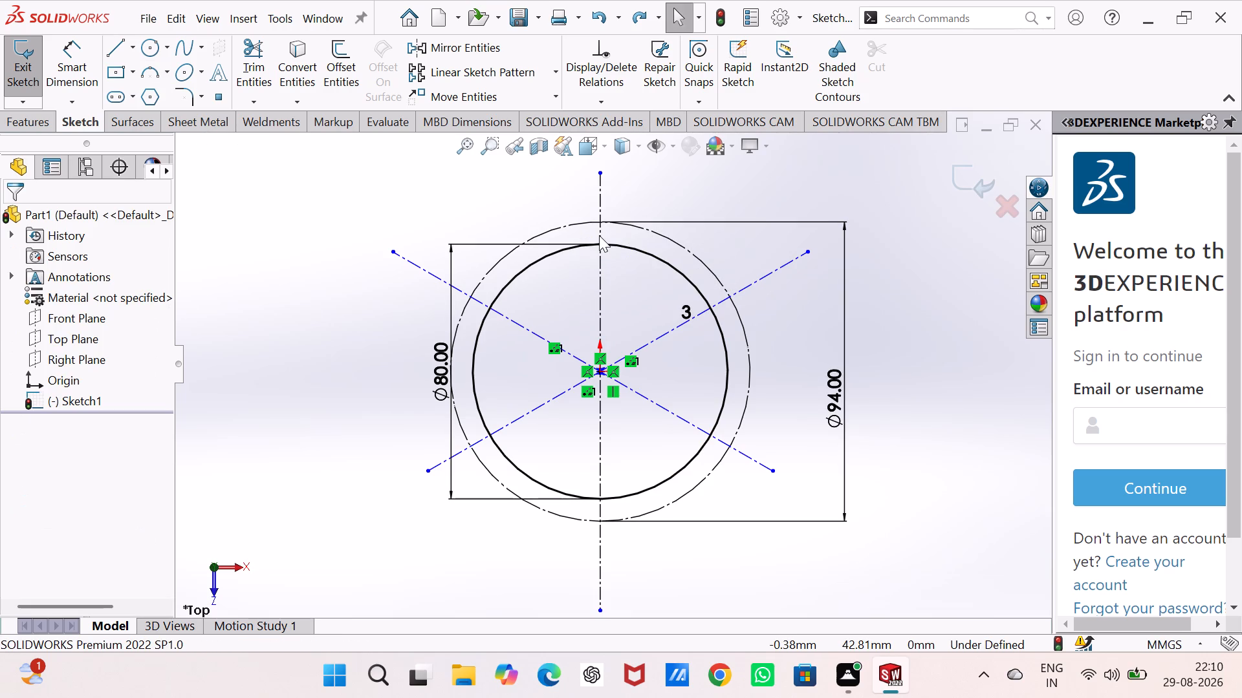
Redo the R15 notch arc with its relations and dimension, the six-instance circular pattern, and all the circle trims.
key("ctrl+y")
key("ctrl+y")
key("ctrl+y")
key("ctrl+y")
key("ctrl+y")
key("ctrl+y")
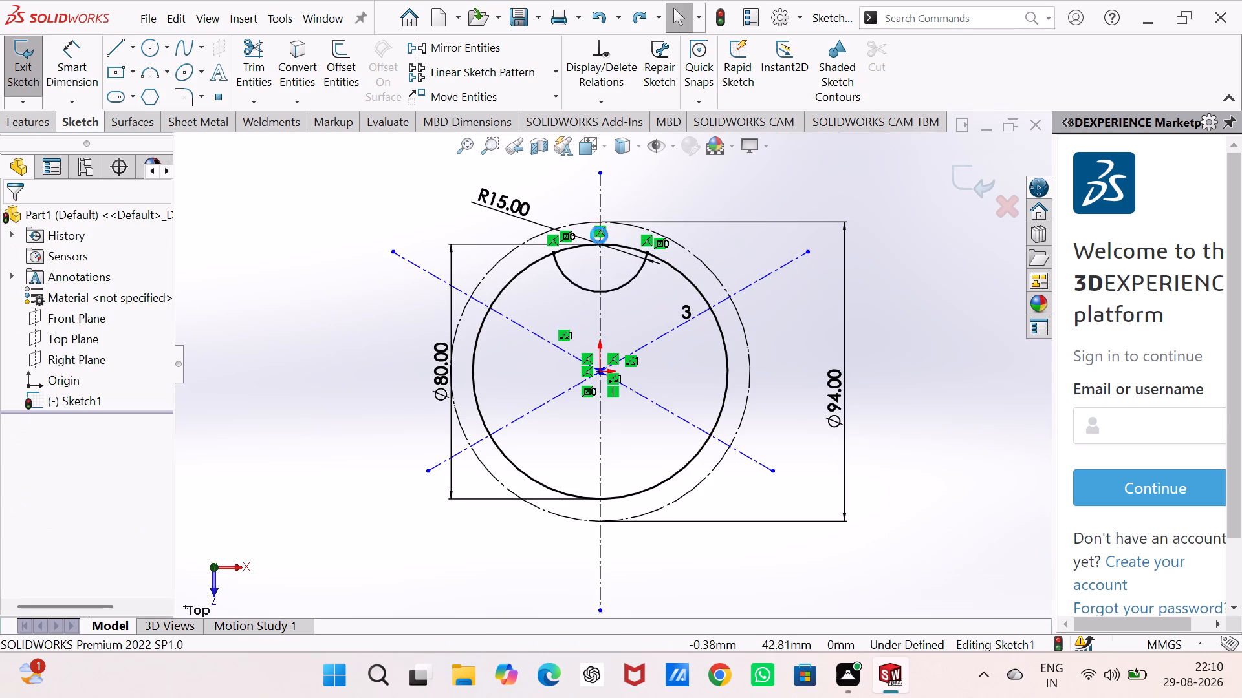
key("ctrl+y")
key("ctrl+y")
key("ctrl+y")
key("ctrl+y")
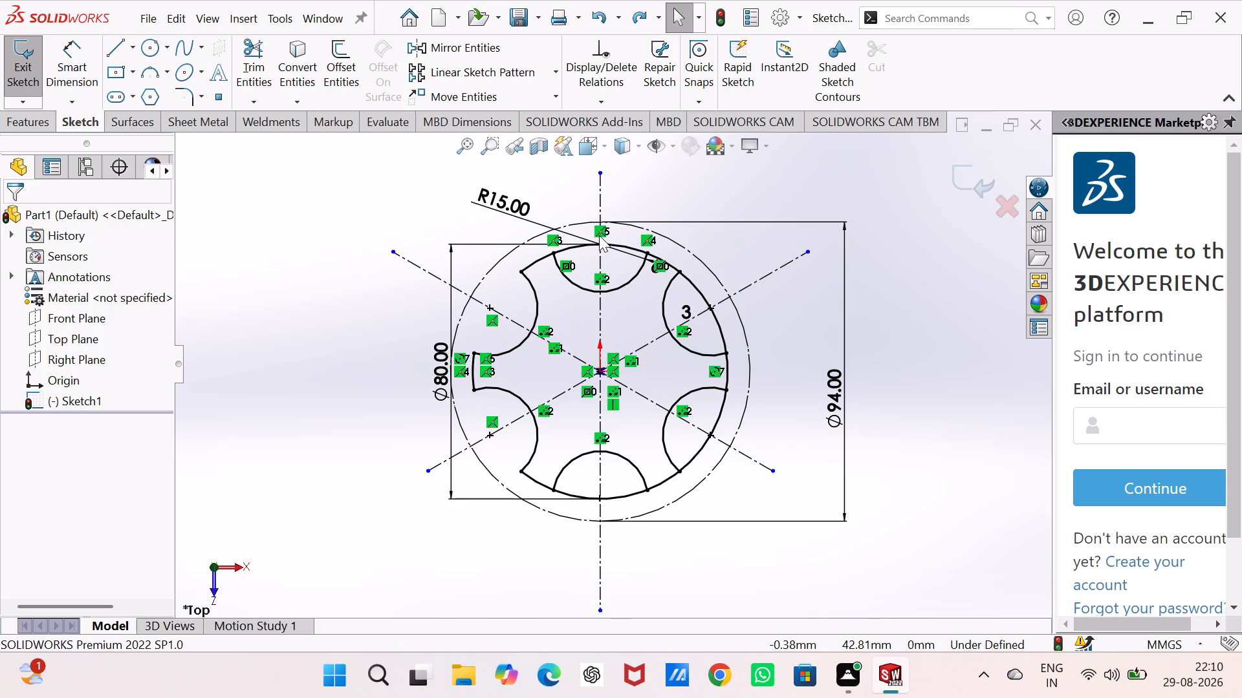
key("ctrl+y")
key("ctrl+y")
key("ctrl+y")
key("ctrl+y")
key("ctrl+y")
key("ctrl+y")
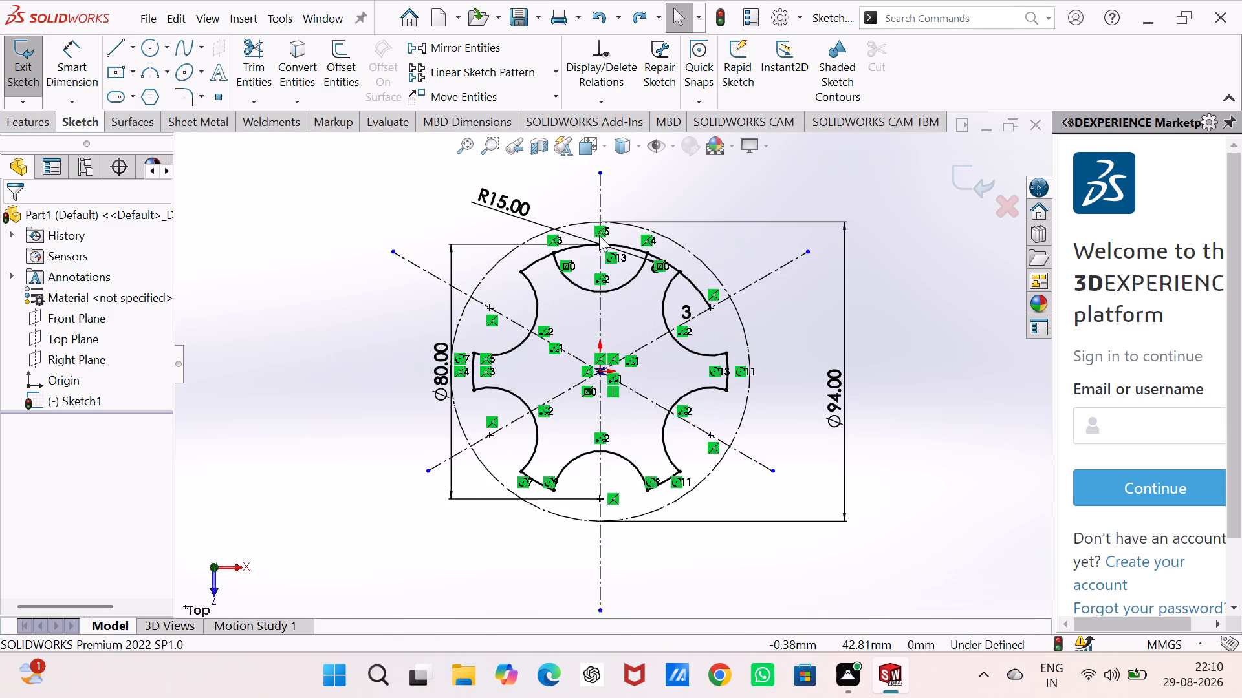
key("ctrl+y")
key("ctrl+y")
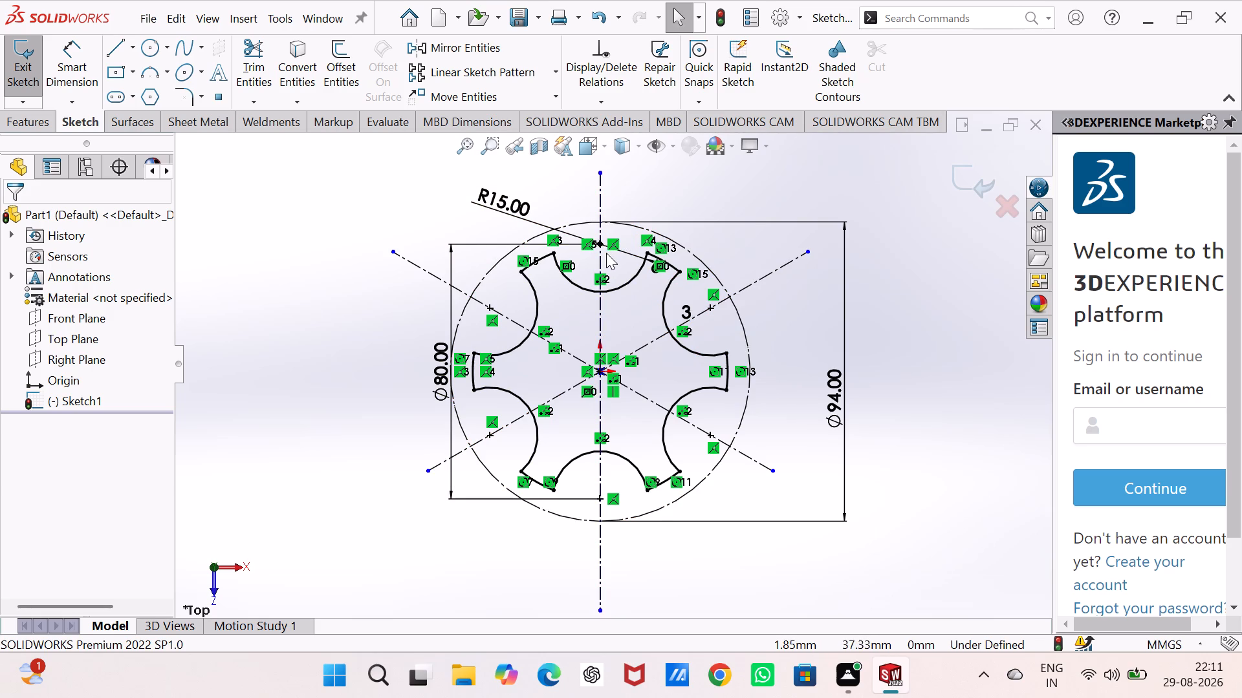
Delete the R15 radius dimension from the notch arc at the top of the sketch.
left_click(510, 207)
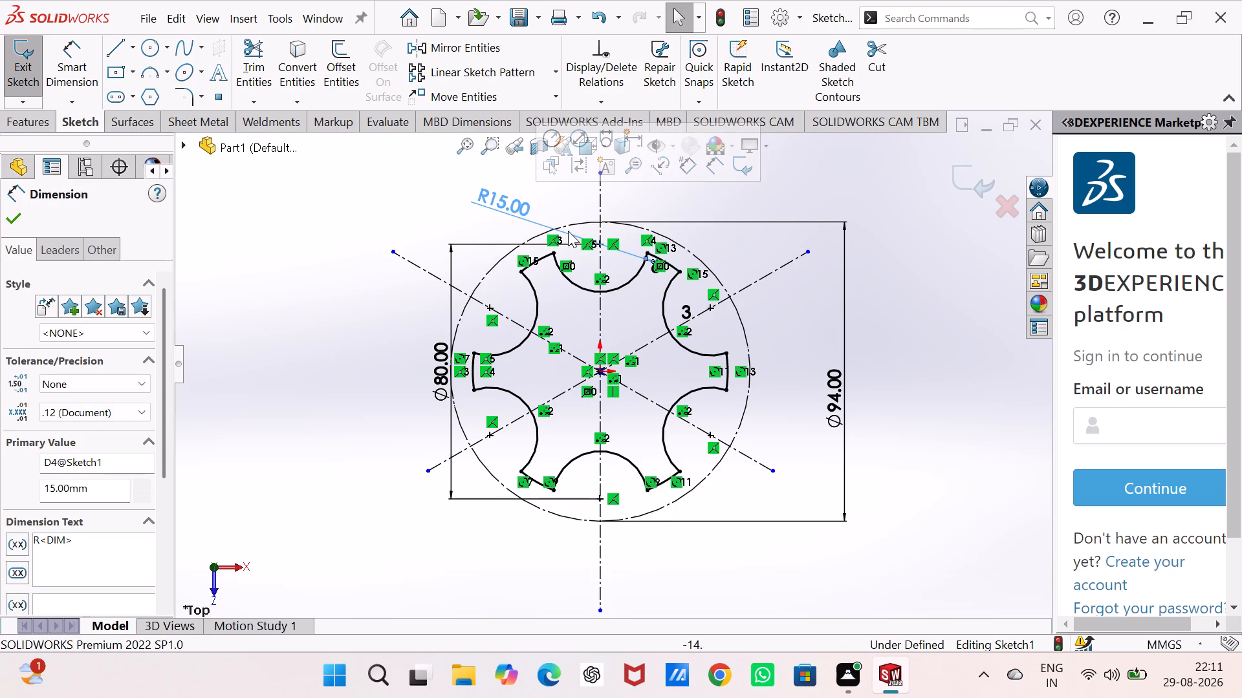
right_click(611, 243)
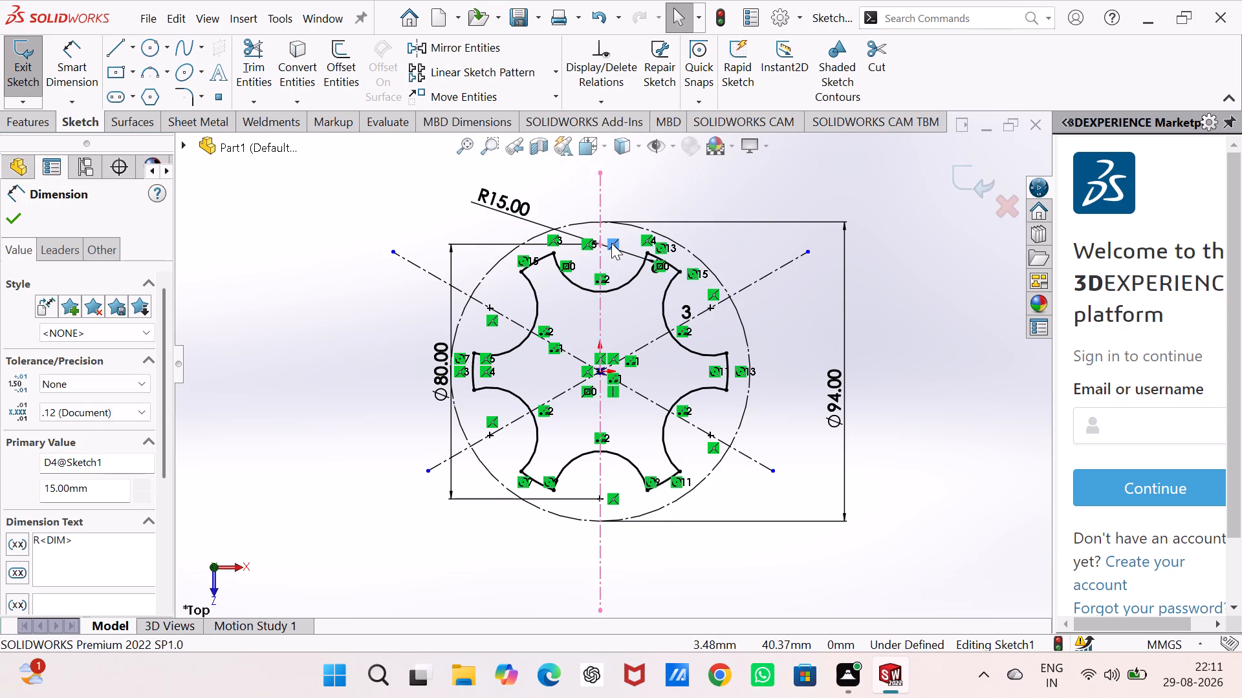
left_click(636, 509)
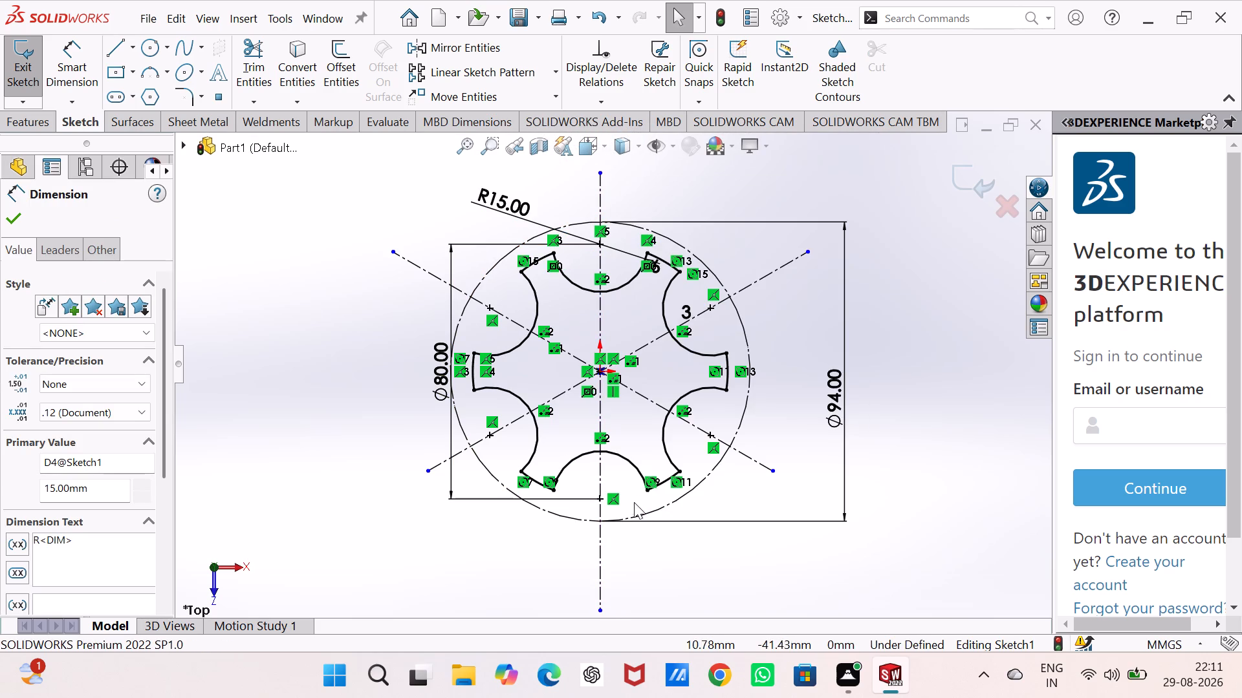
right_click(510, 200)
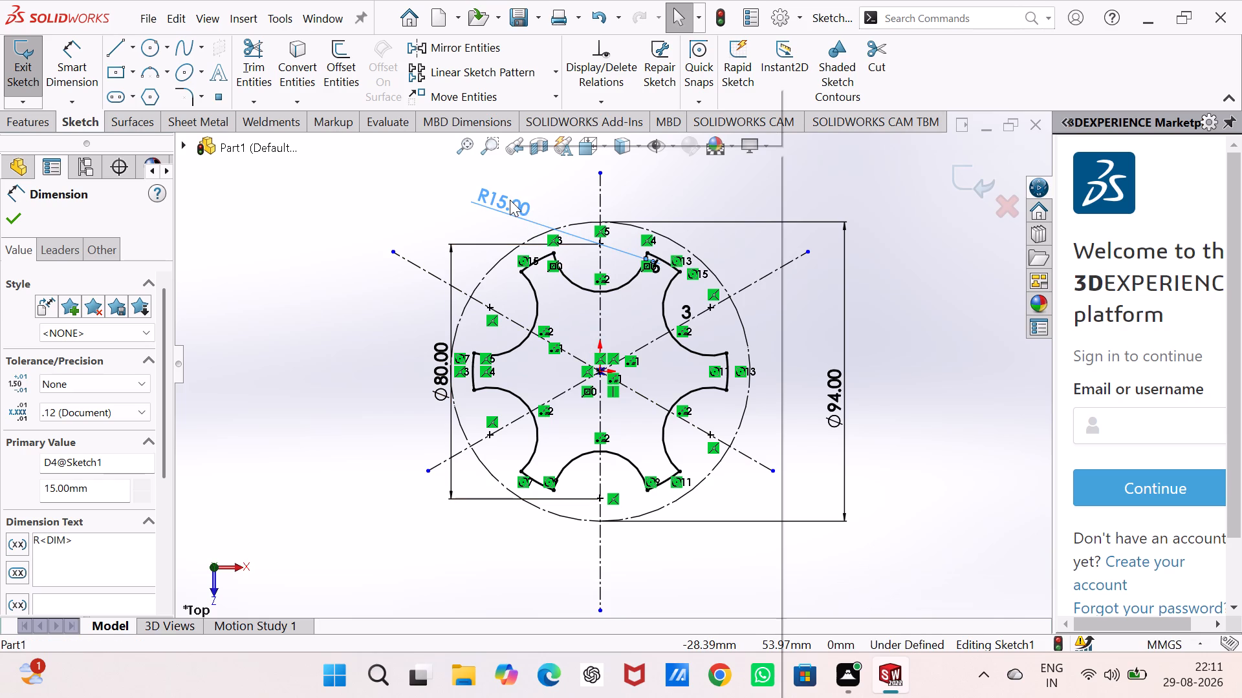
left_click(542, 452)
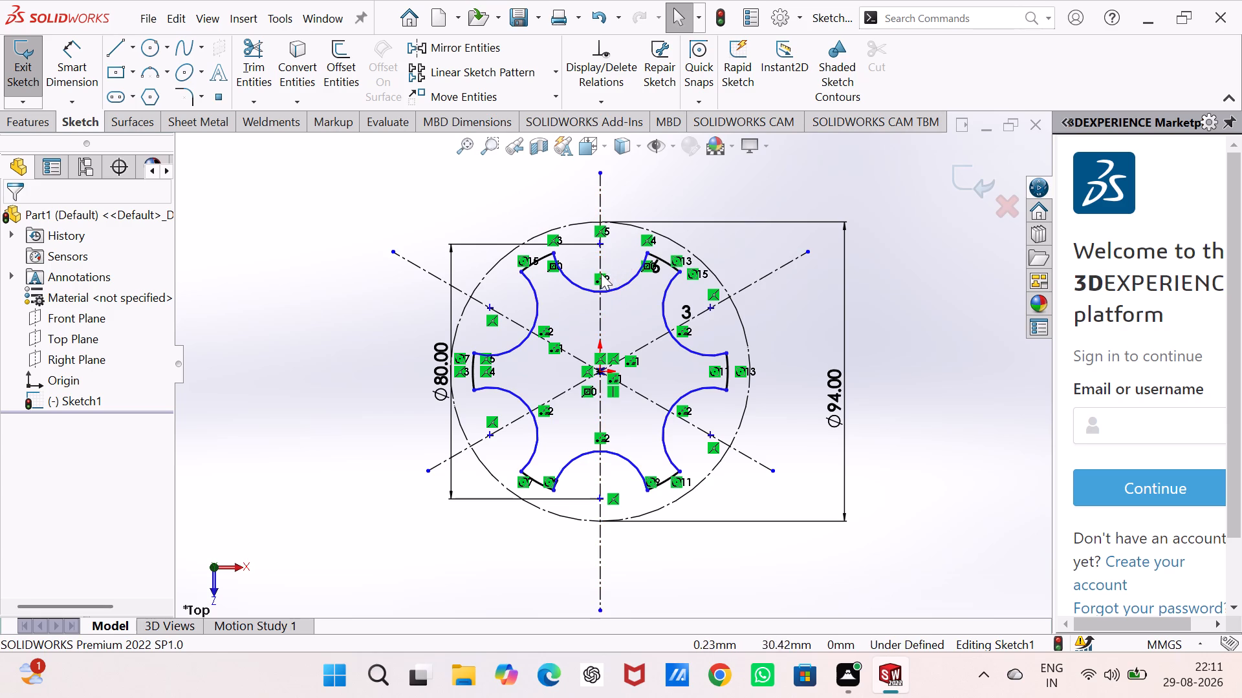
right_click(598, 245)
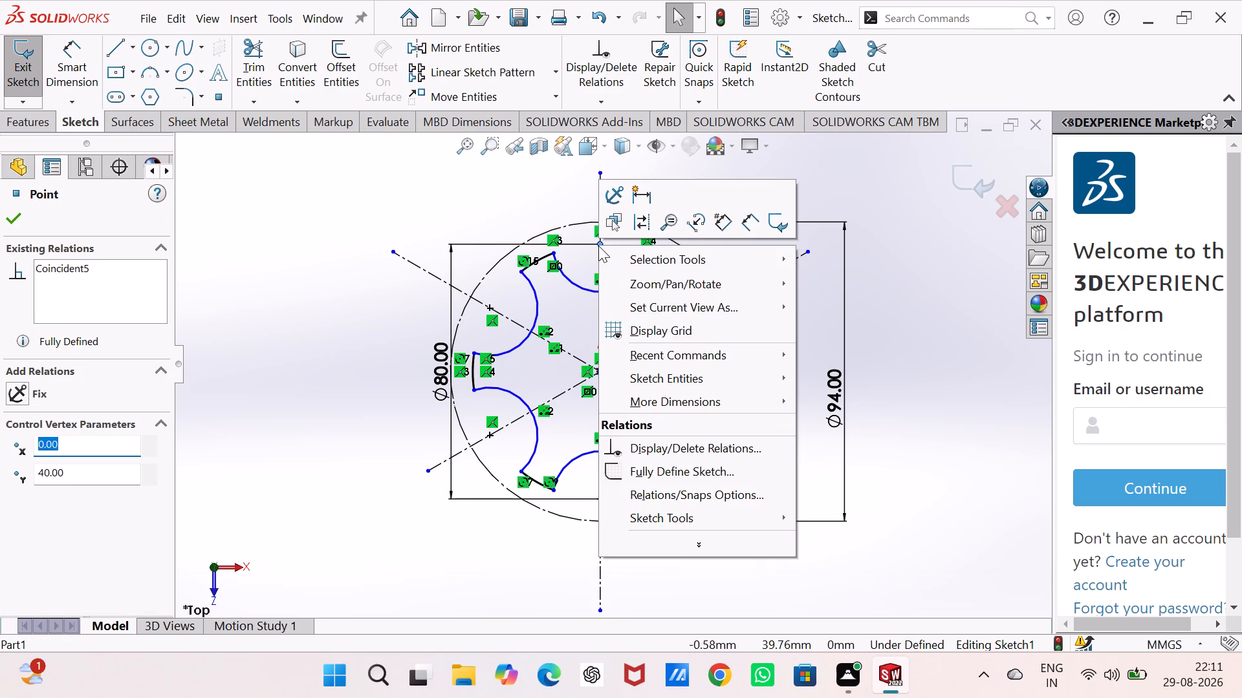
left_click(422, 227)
Undo the dimension deletion, circle trims, six-instance circular pattern, R15 dimension, and the notch arc centre's coincident relation to the 80 mm circle.
key("ctrl+z")
key("ctrl+z")
key("ctrl+z")
key("ctrl+z")
key("ctrl+z")
key("ctrl+z")
key("ctrl+z")
key("ctrl+z")
key("ctrl+z")
key("ctrl+z")
key("ctrl+z")
key("ctrl+z")
key("ctrl+z")
key("ctrl+z")
key("ctrl+z")
key("ctrl+z")
key("ctrl+z")
key("ctrl+z")
key("ctrl+z")
key("ctrl+z")
key("ctrl+z")
key("ctrl+z")
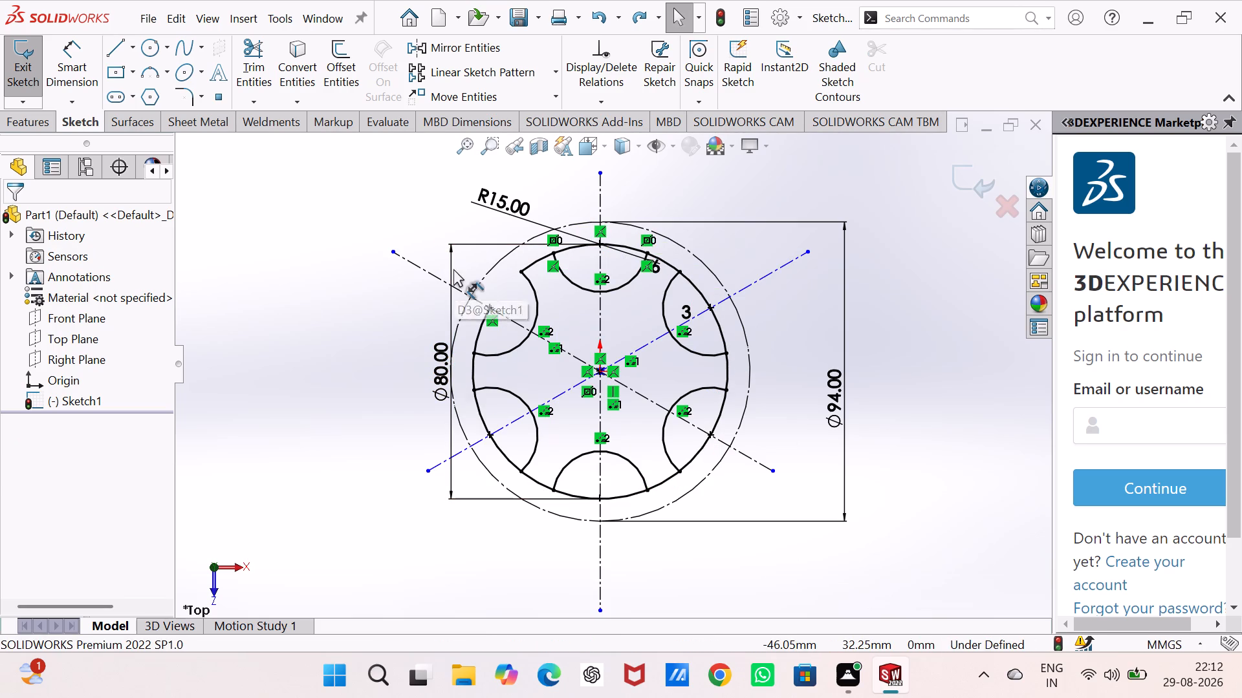
type("zzzz")
key("ctrl+z")
key("ctrl+z")
key("ctrl+z")
key("ctrl+z")
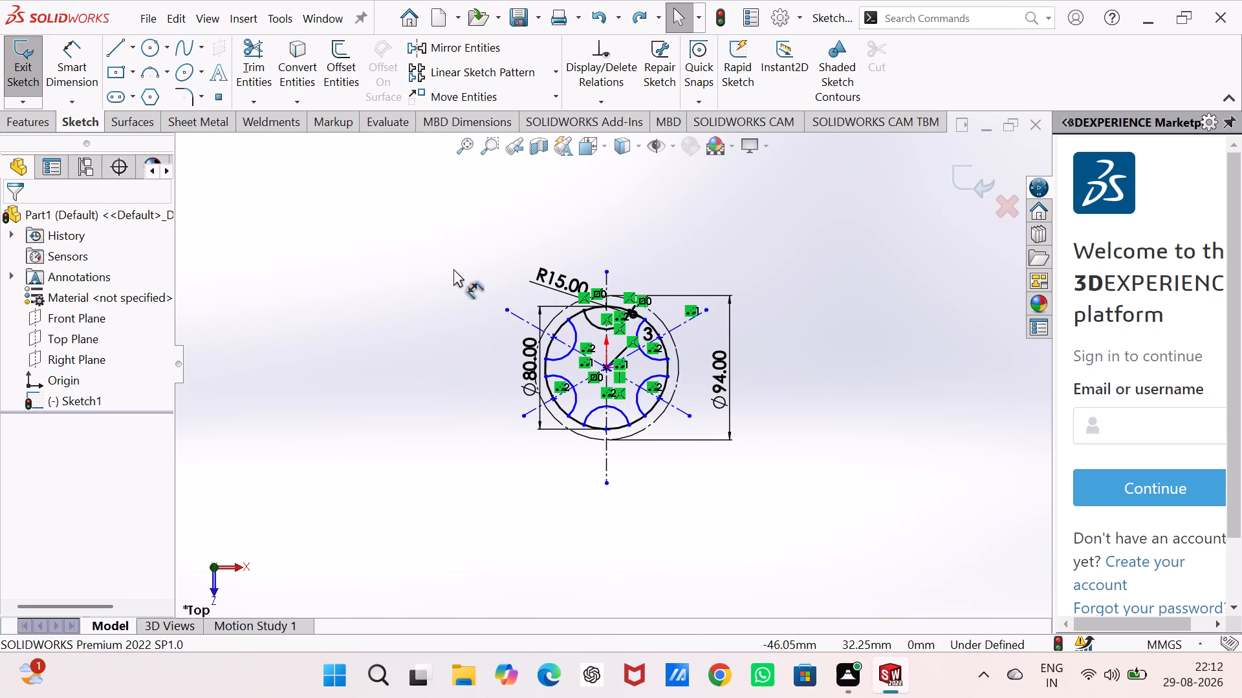
key("ctrl+z")
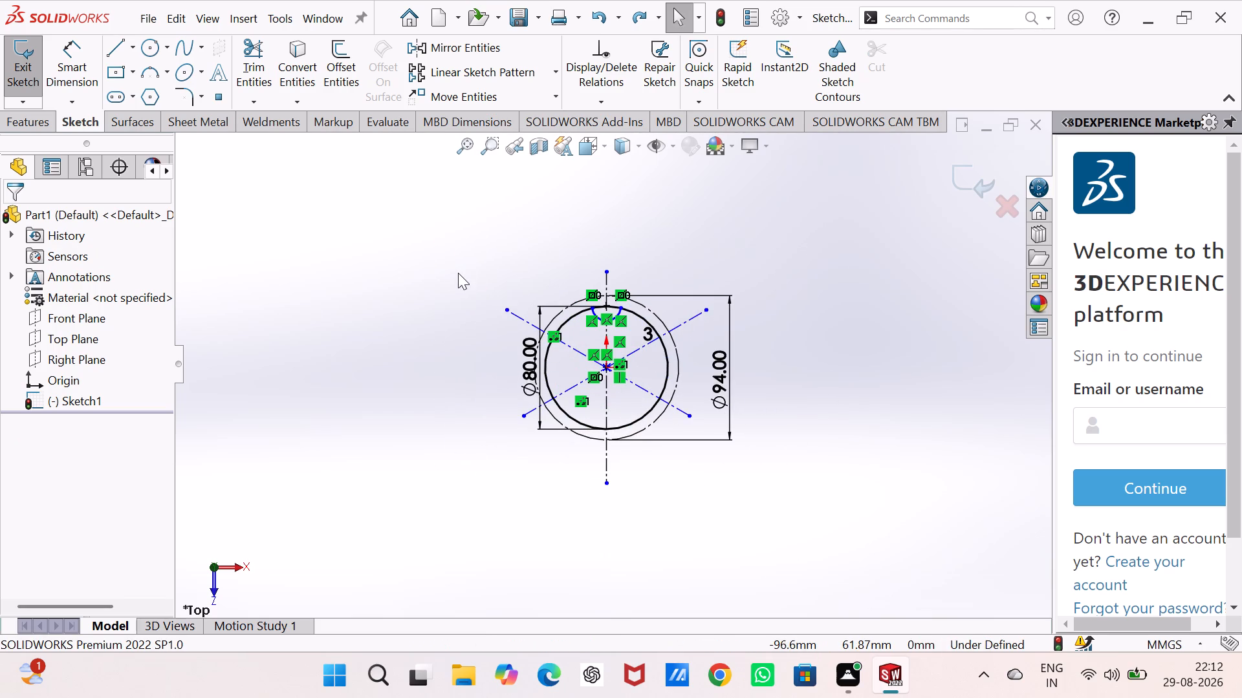
key("ctrl+z")
Add a coincident relation between the notch arc's centre point and the 94 mm construction circle.
scroll(616, 317, "up", 2)
scroll(607, 344, "down", 4)
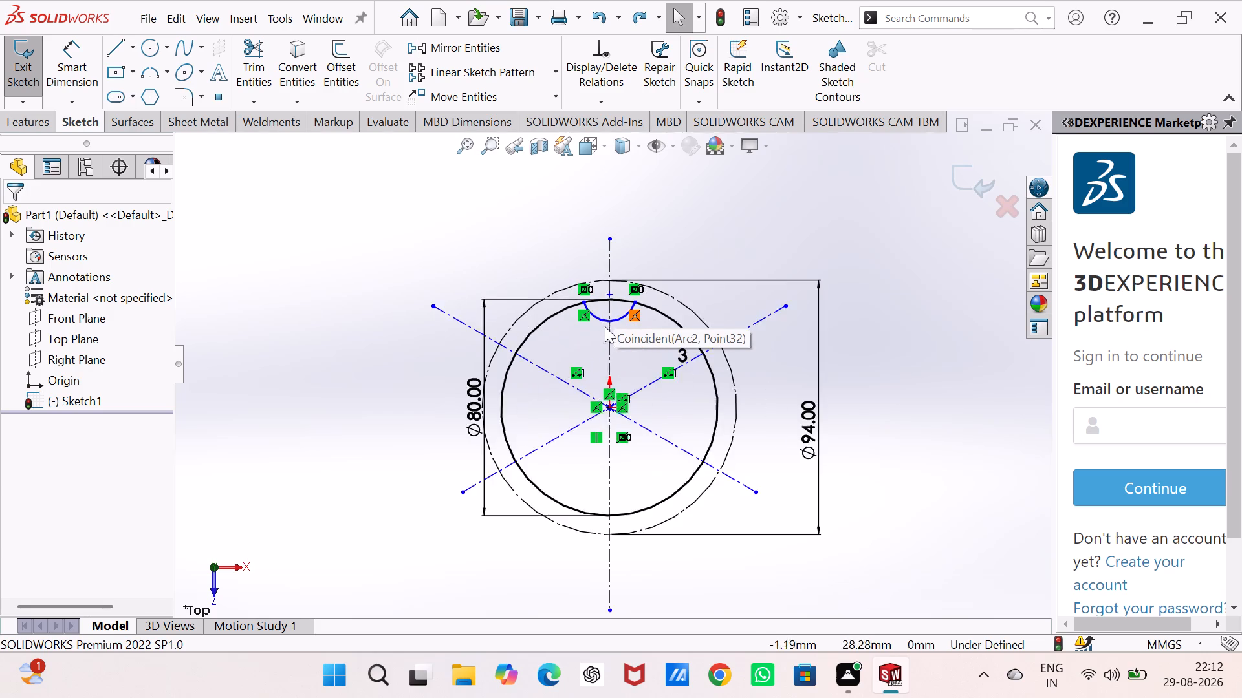
scroll(605, 326, "down", 6)
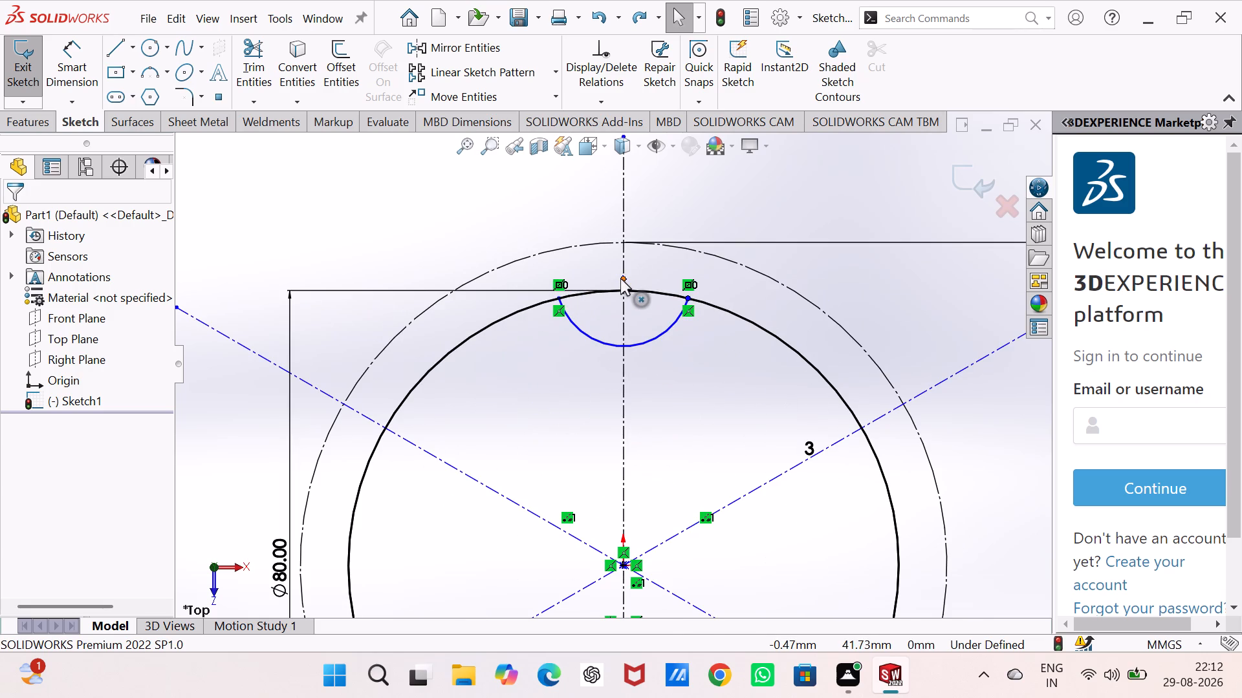
left_click(620, 279)
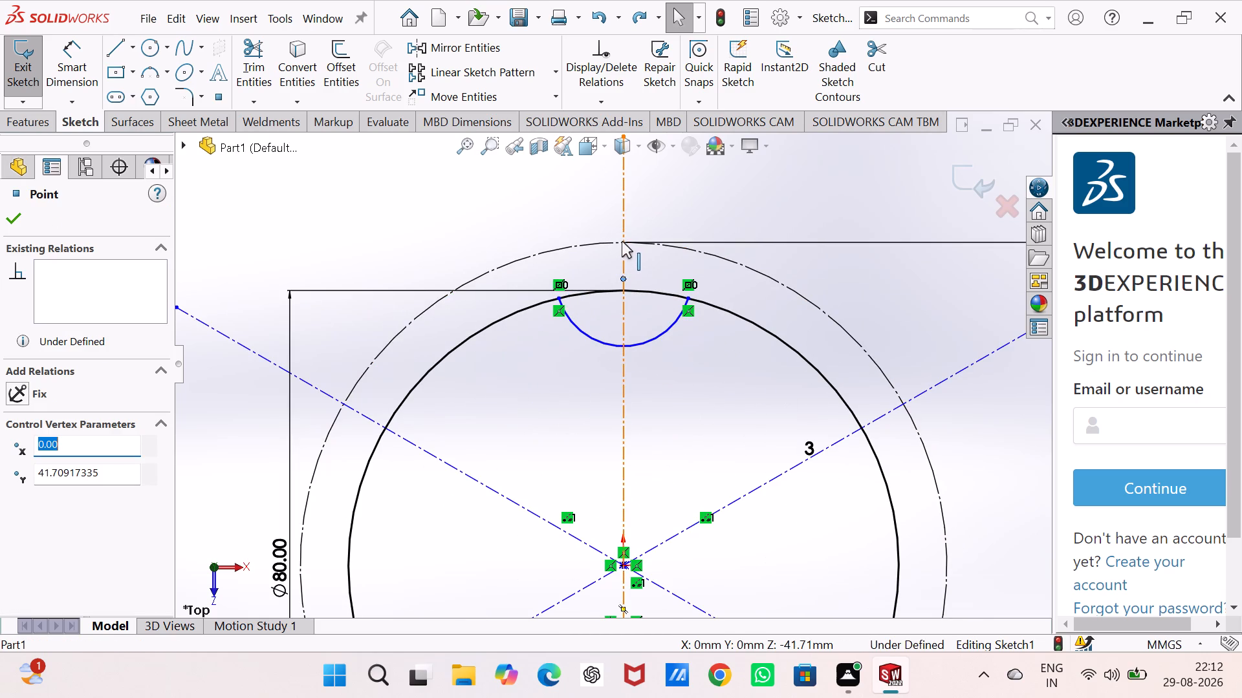
left_click(628, 240, "ctrl")
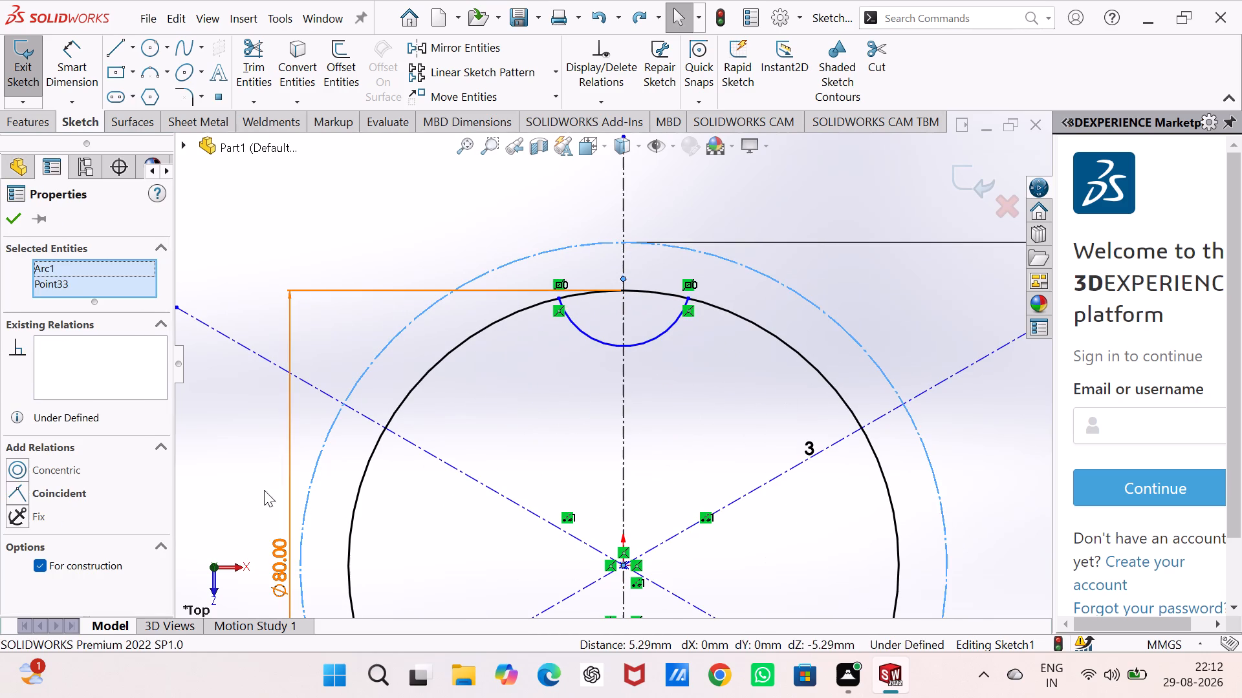
left_click(12, 489)
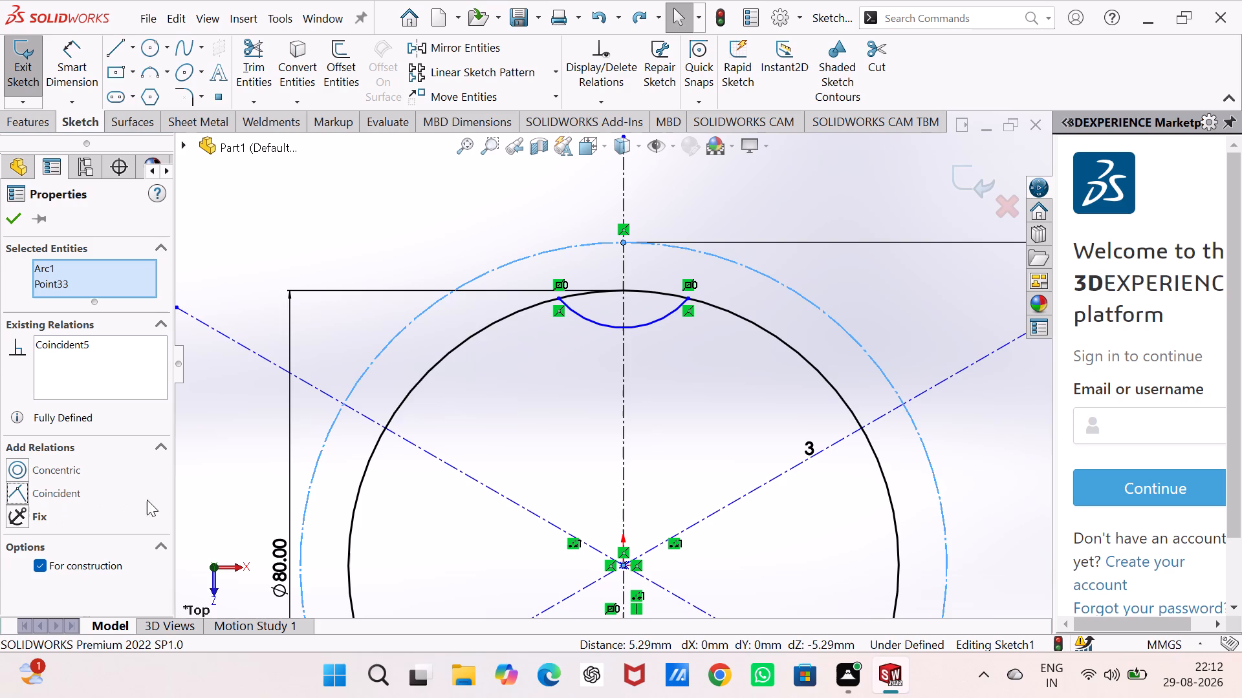
Dimension the notch arc's radius and set it to 15 mm.
right_click_drag(405, 222, 405, 185)
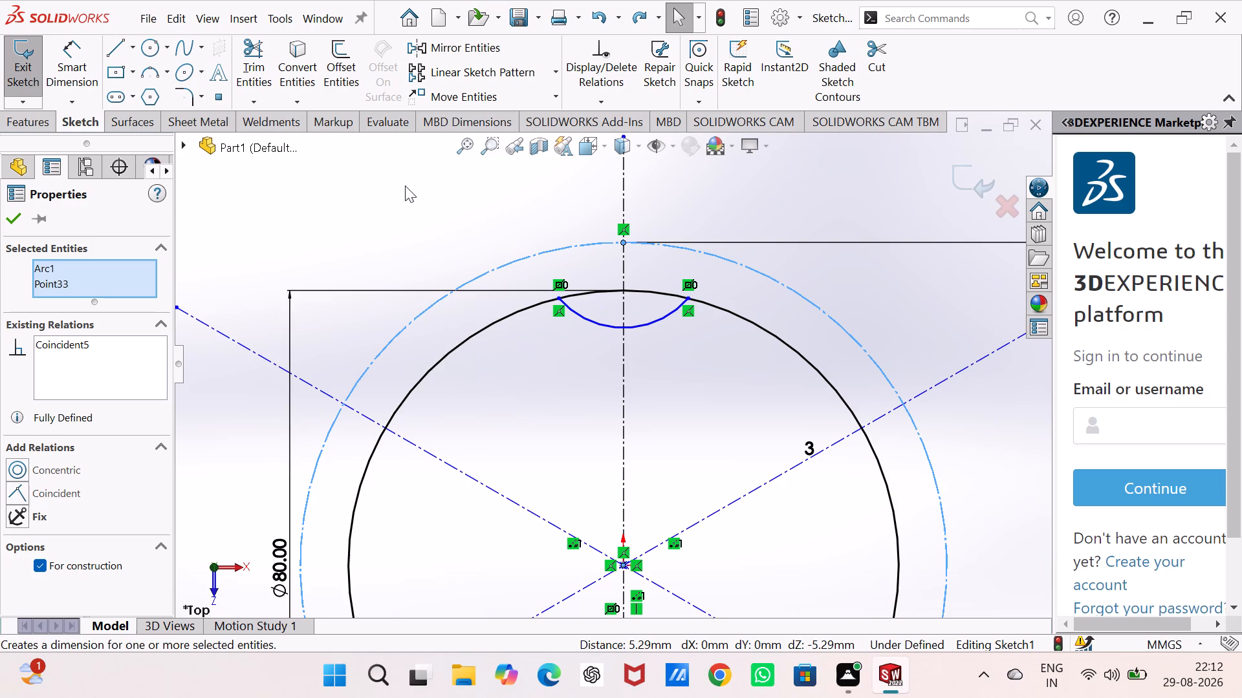
right_click_drag(405, 185, 411, 156)
left_click(583, 316)
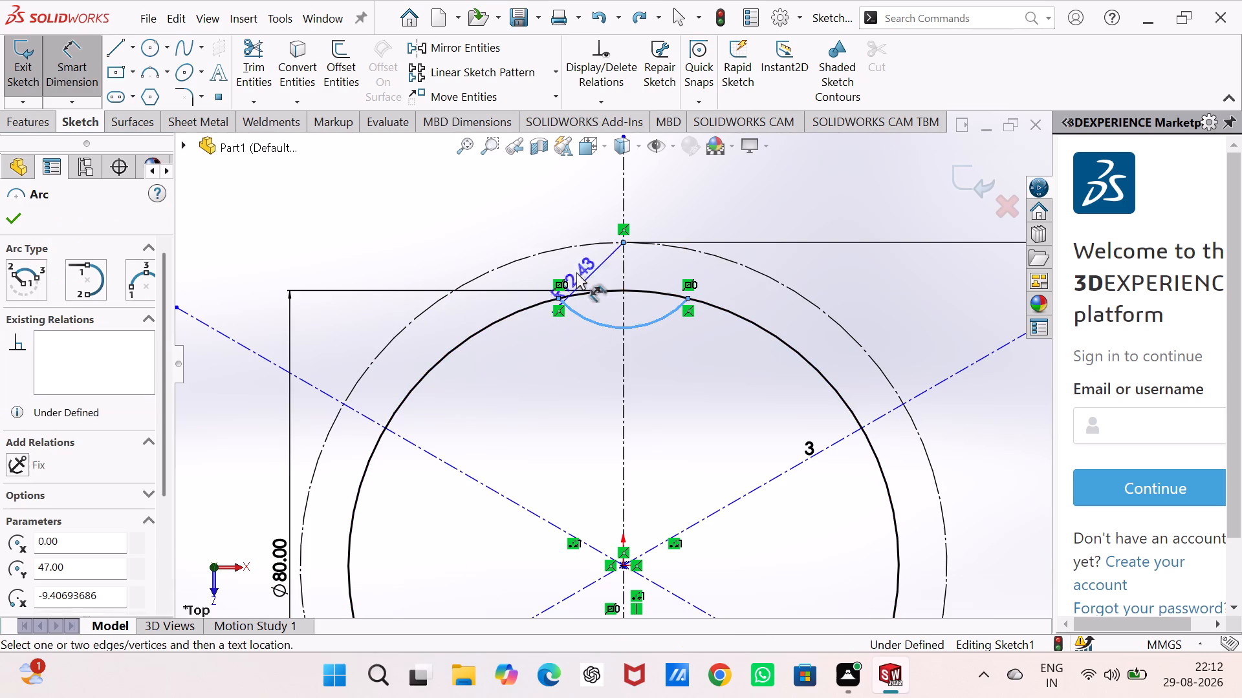
left_click(563, 246)
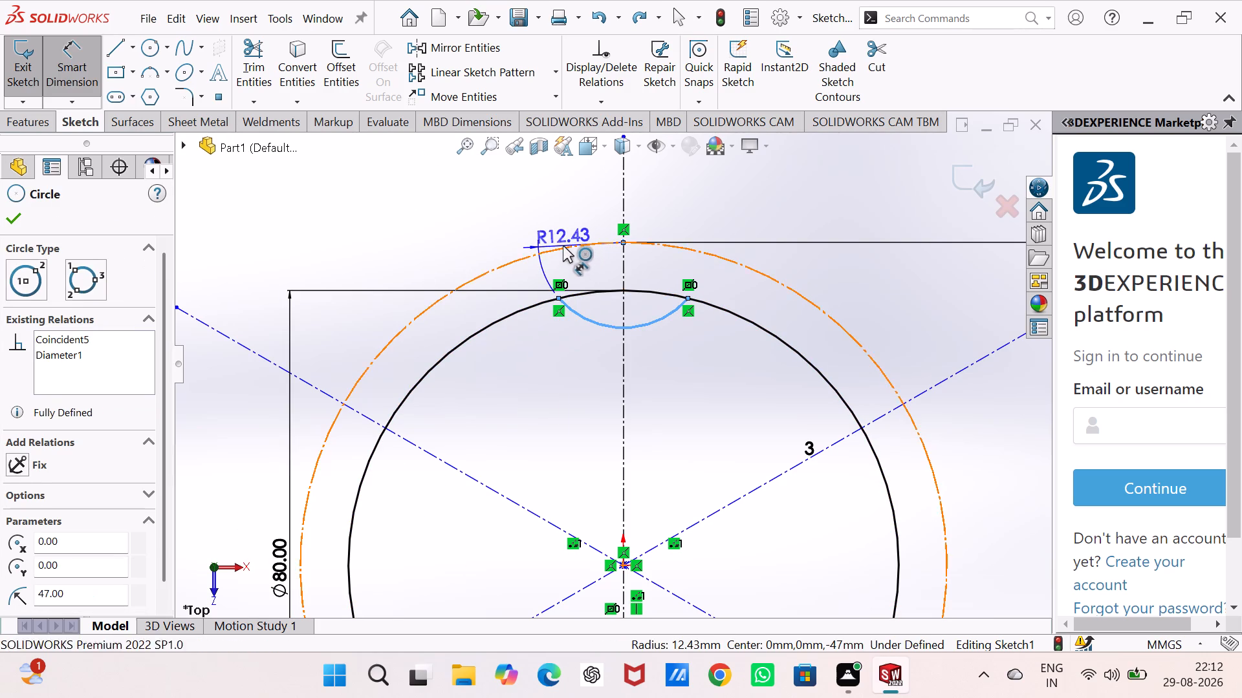
key("Escape")
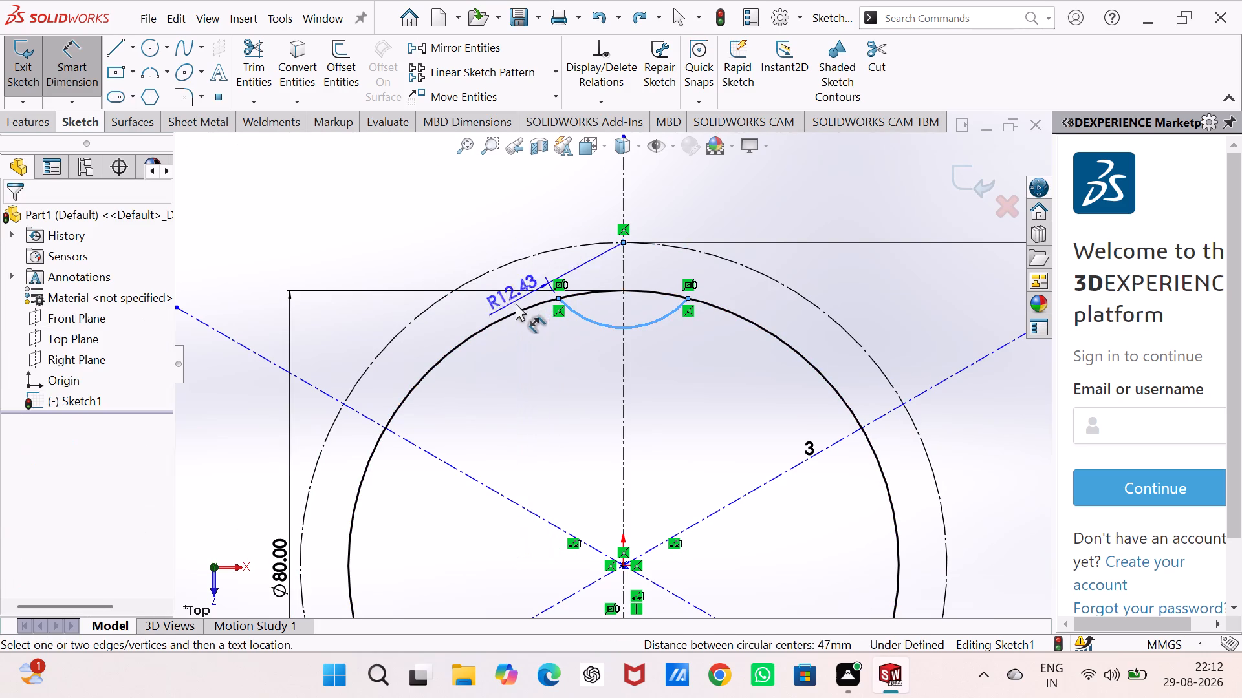
left_click(567, 370)
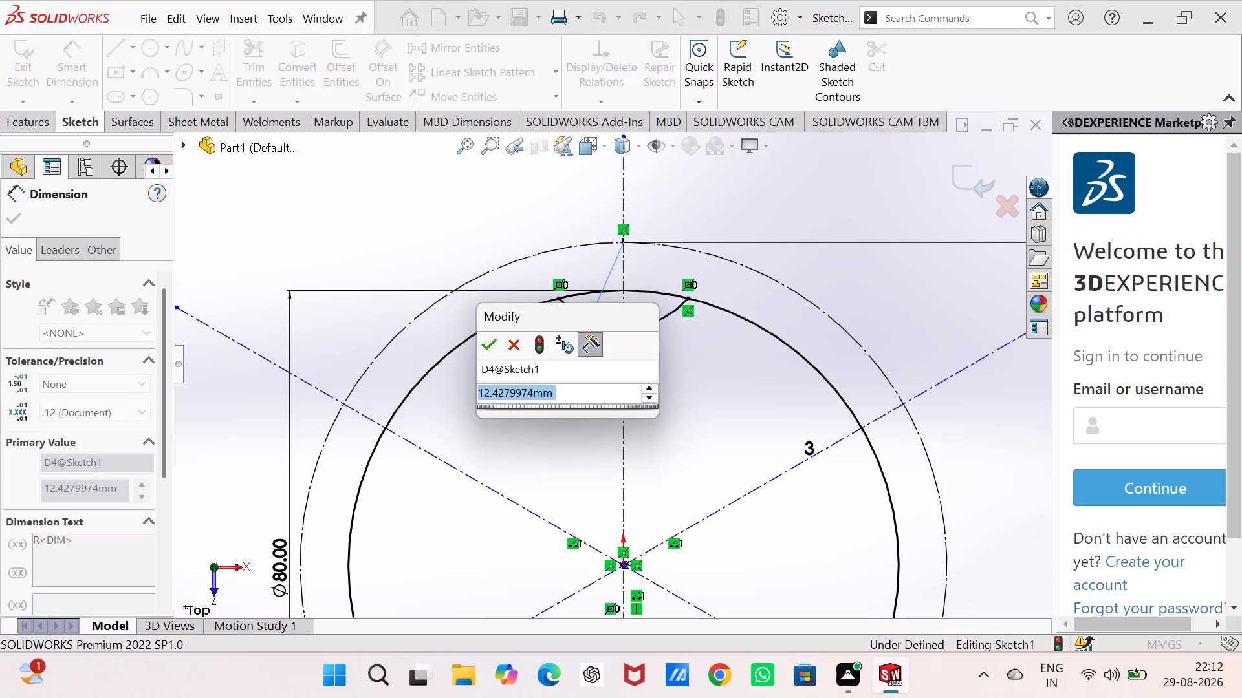
key("1")
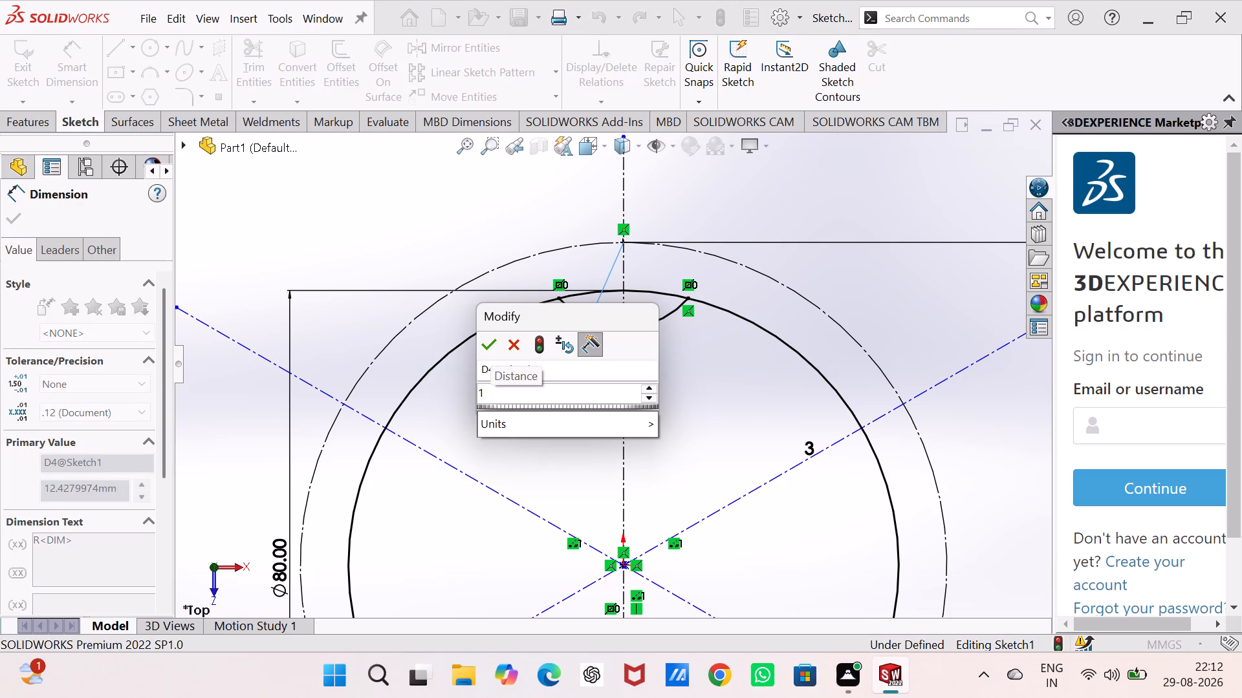
key("5")
key("Return")
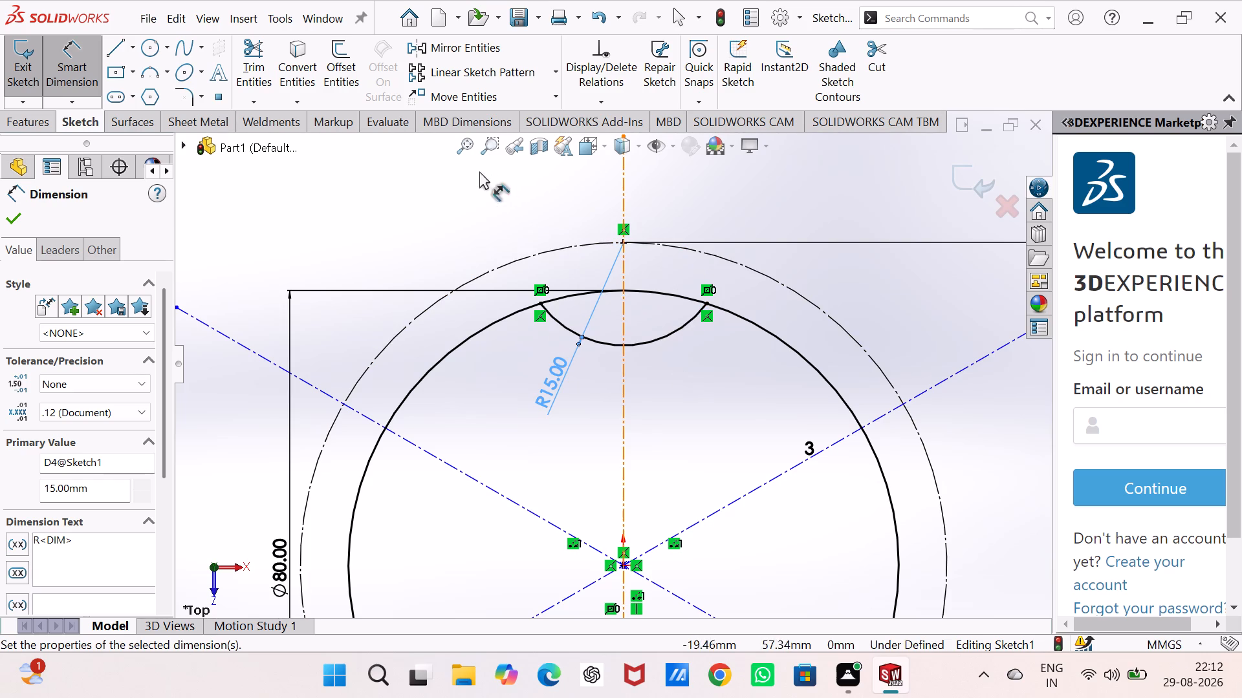
Trim away the 80 mm circle's segment across the top notch arc's opening using Trim to closest.
left_click(265, 54)
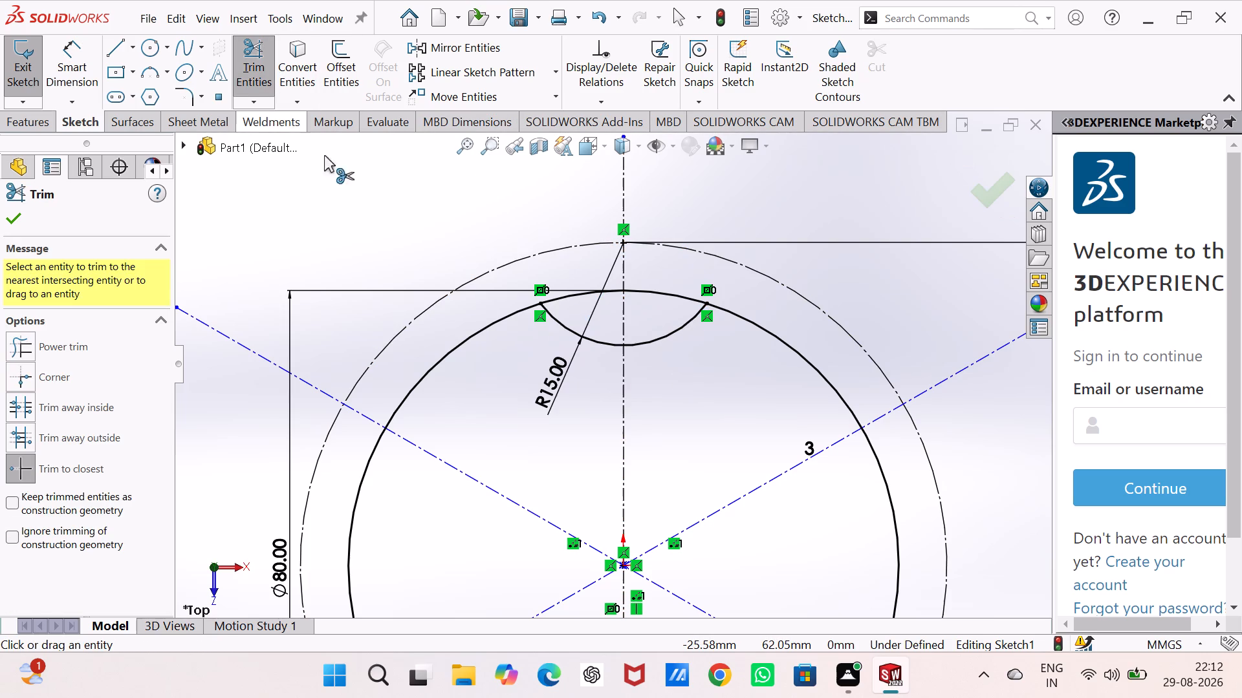
left_click(569, 295)
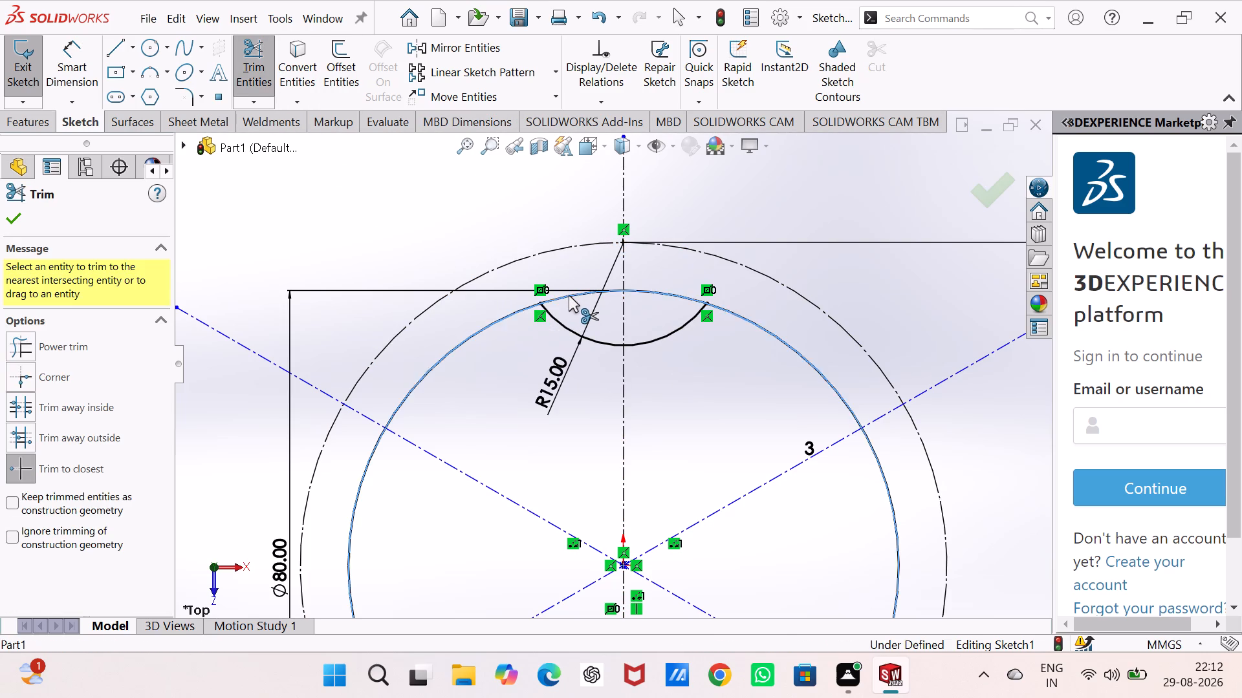
left_click(649, 292)
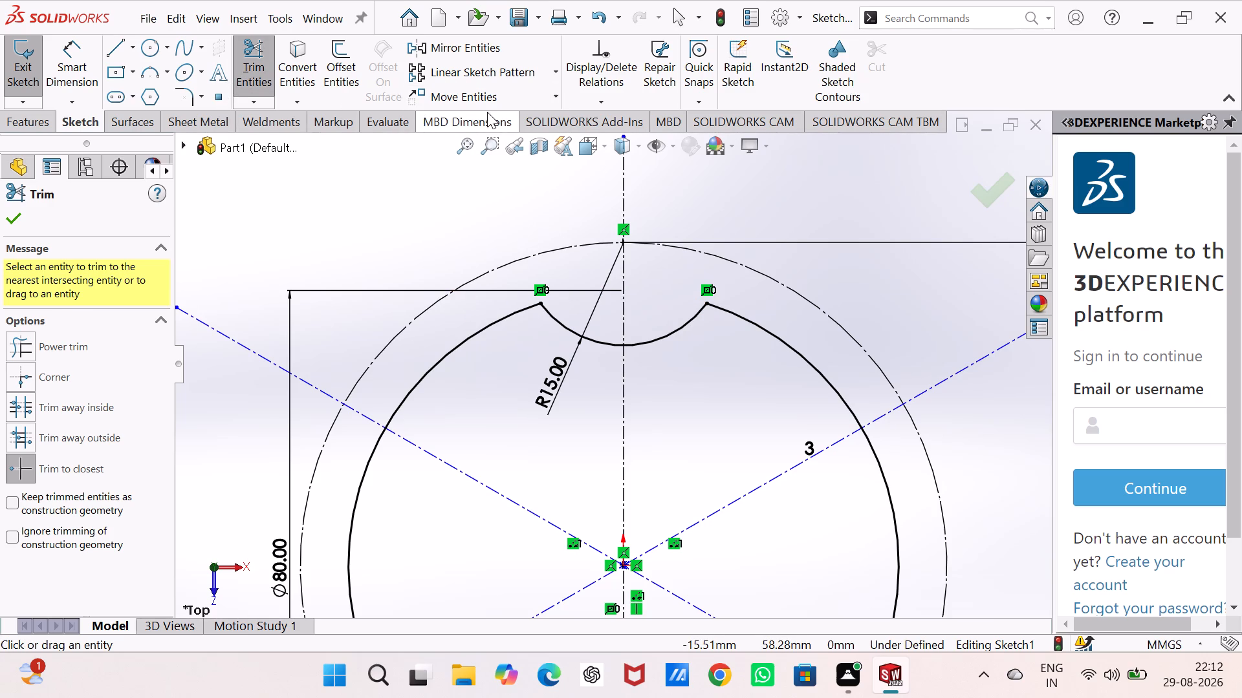
left_click(15, 219)
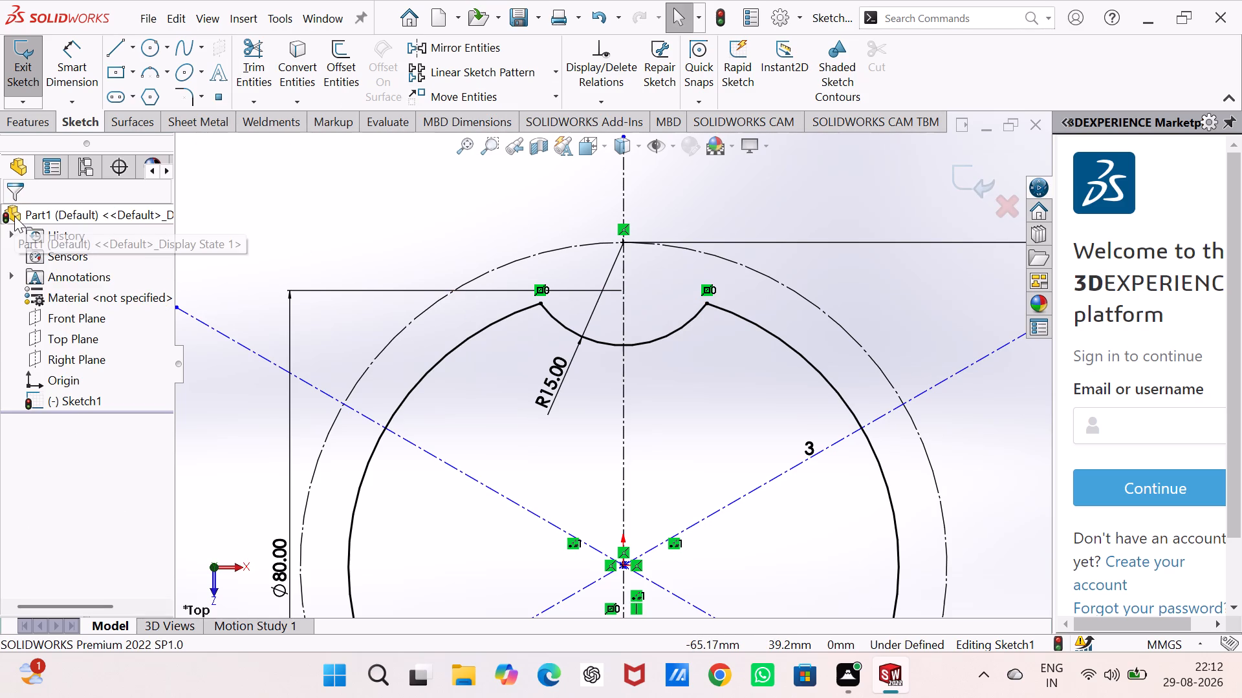
Create a circular sketch pattern of the R15 notch arc about the origin with 6 equally spaced instances over 360 degrees.
left_click(556, 74)
left_click(540, 118)
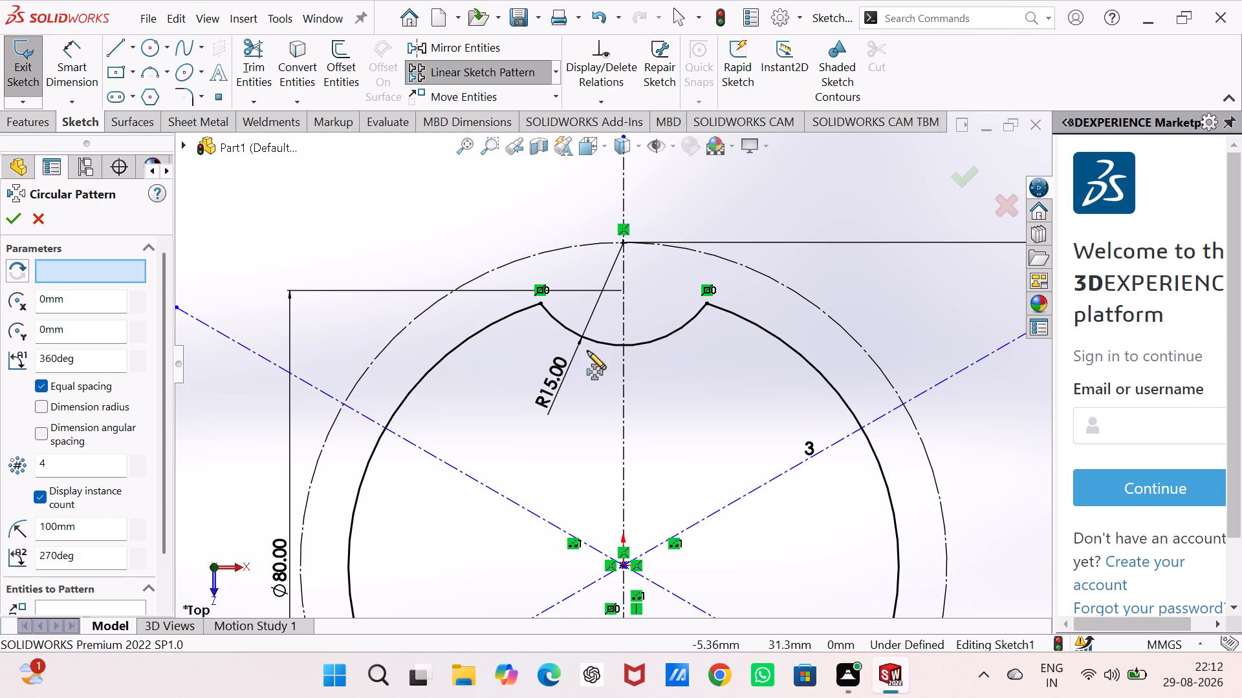
left_click(596, 339)
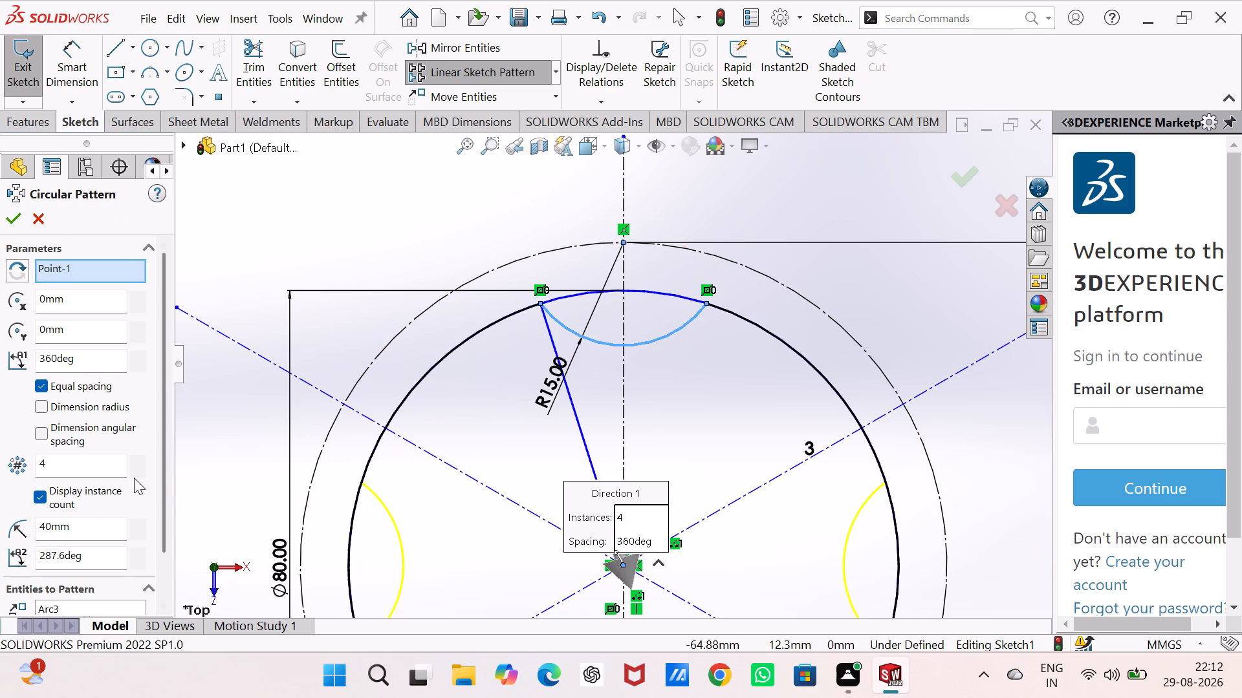
double_click(74, 466)
key("6")
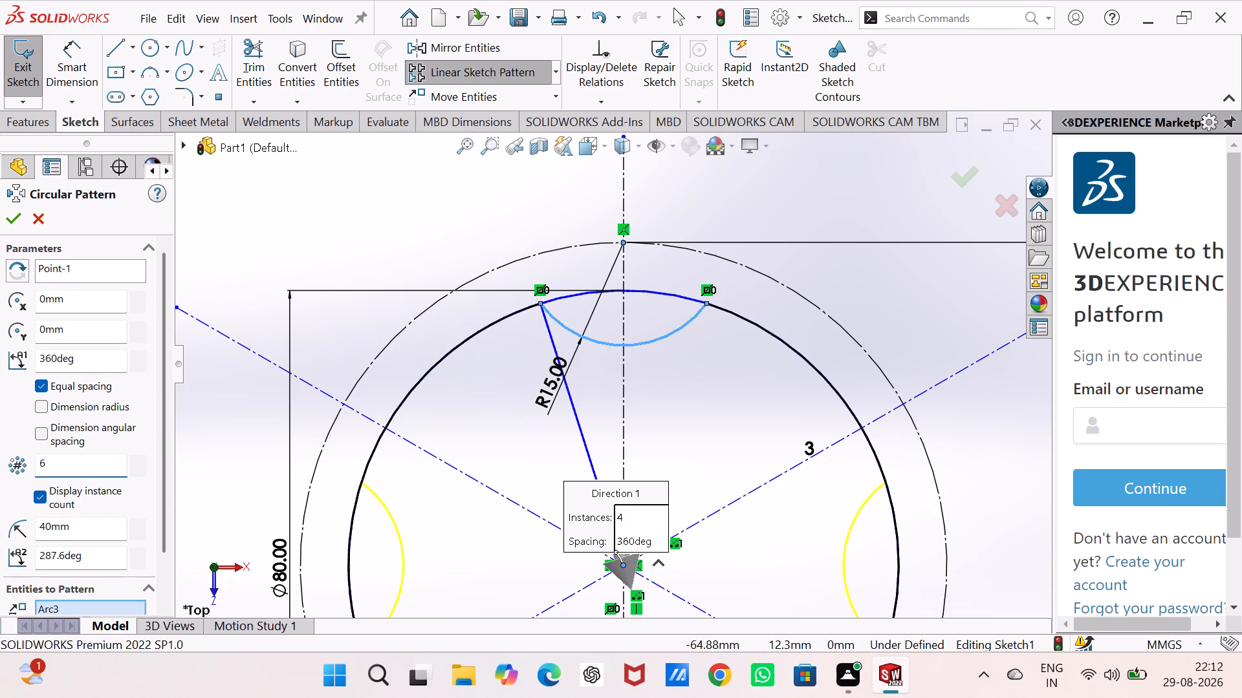
key("Return")
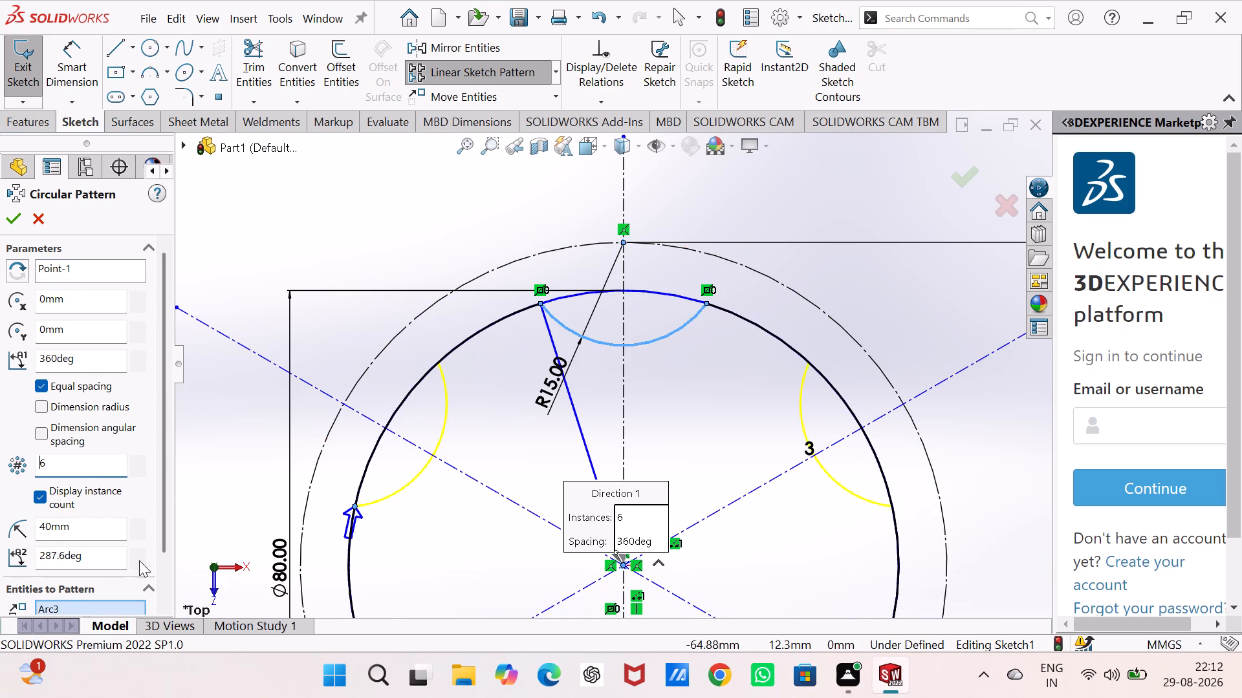
left_click(19, 220)
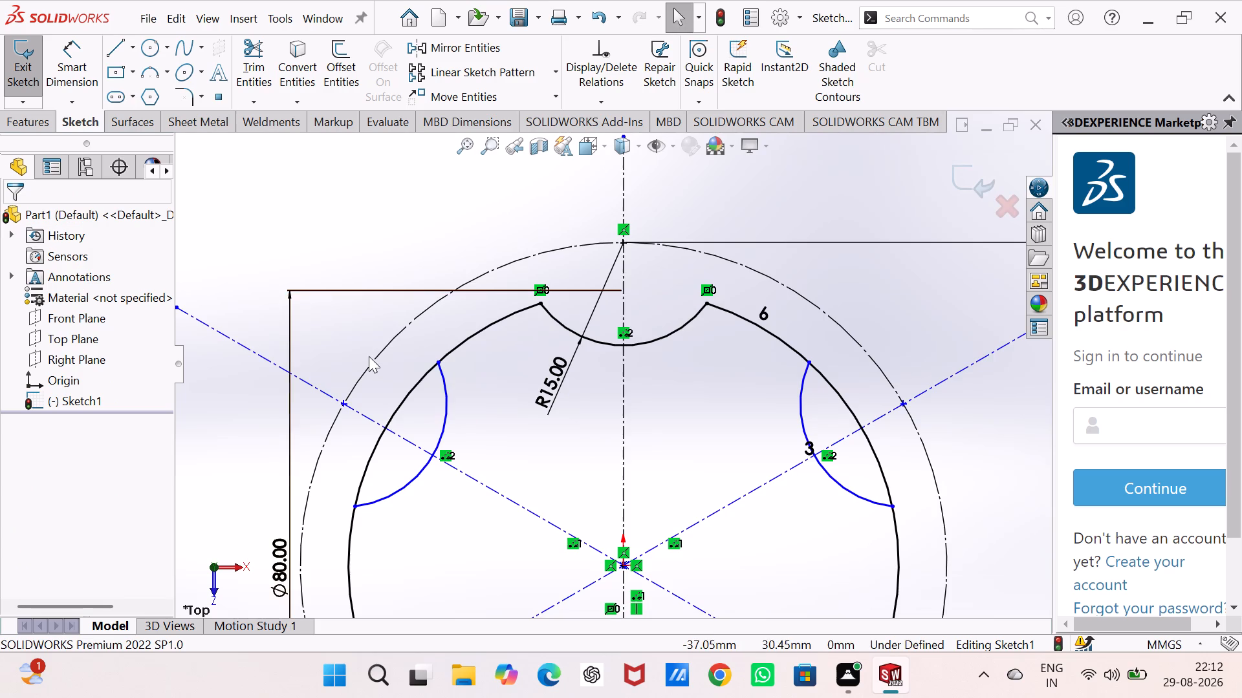
Trim away the 80 mm circle's segments across the five remaining notch openings using Trim to closest, and exit the sketch.
scroll(369, 356, "down", 2)
scroll(373, 357, "up", 6)
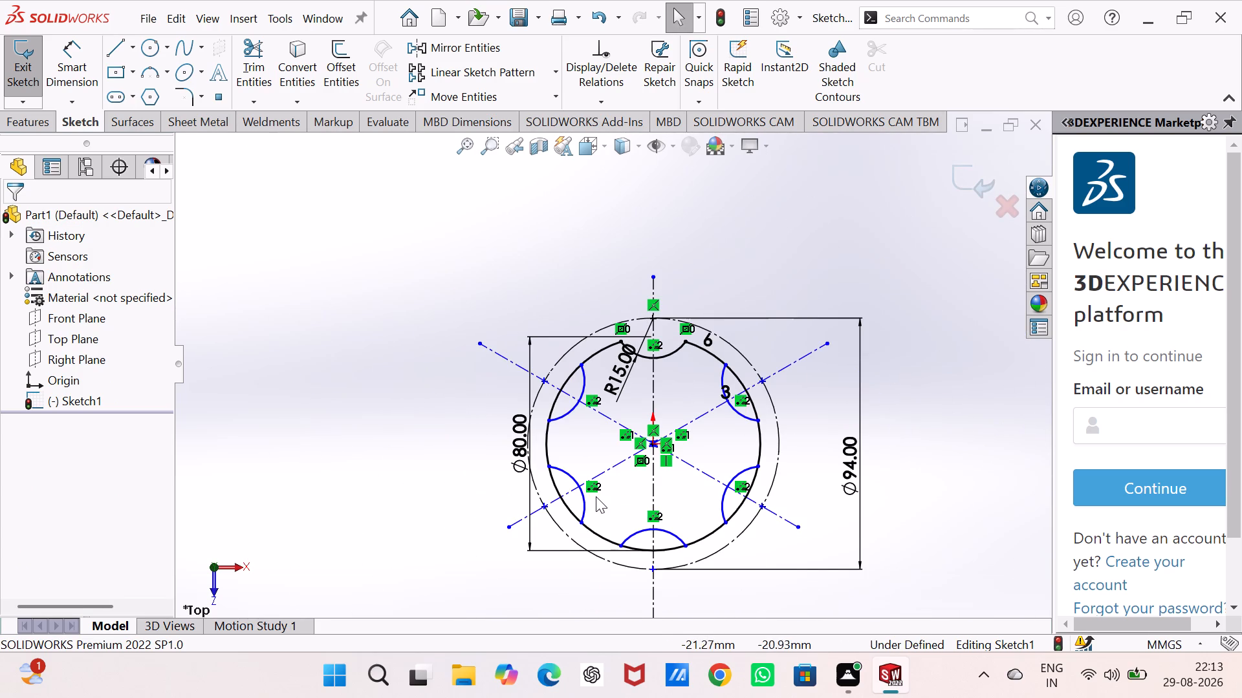
scroll(595, 496, "down", 1)
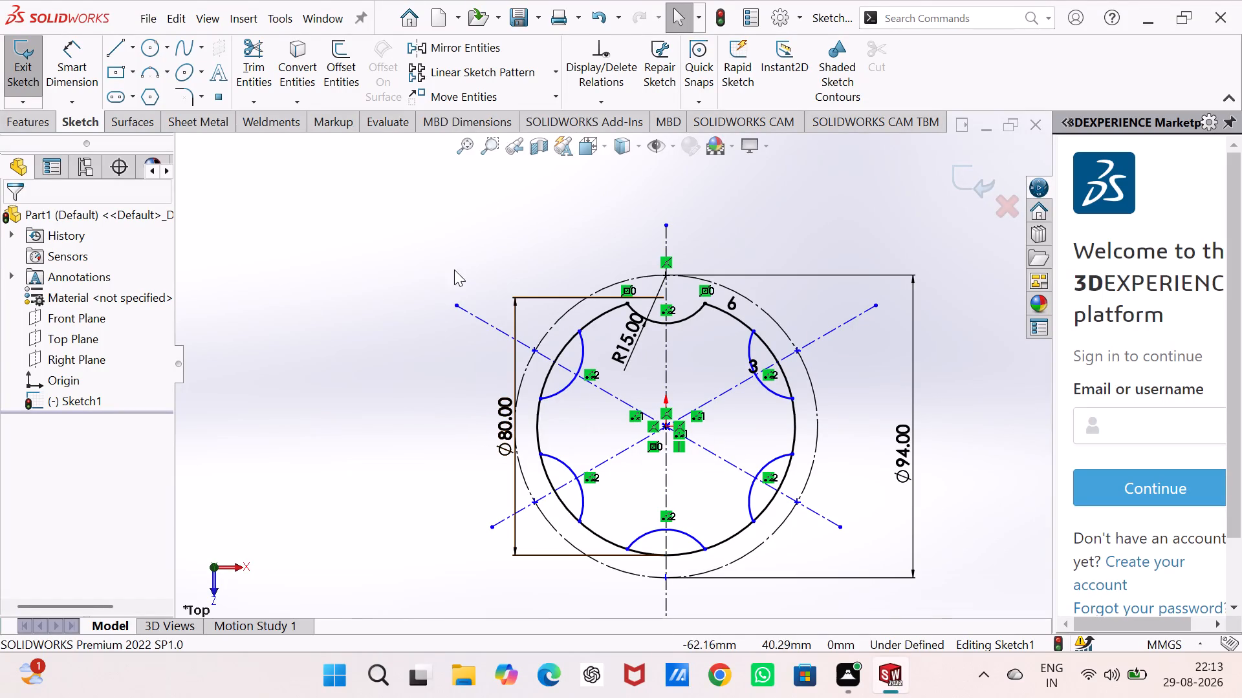
left_click(262, 45)
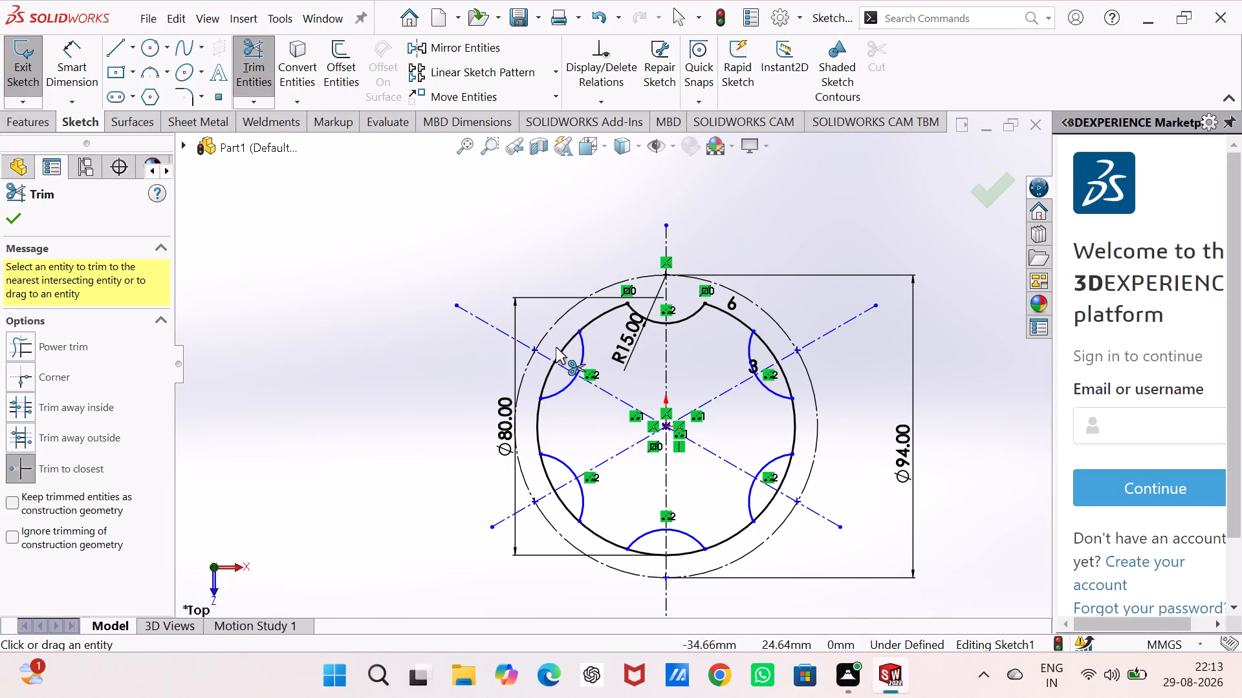
left_click(562, 347)
left_click(547, 377)
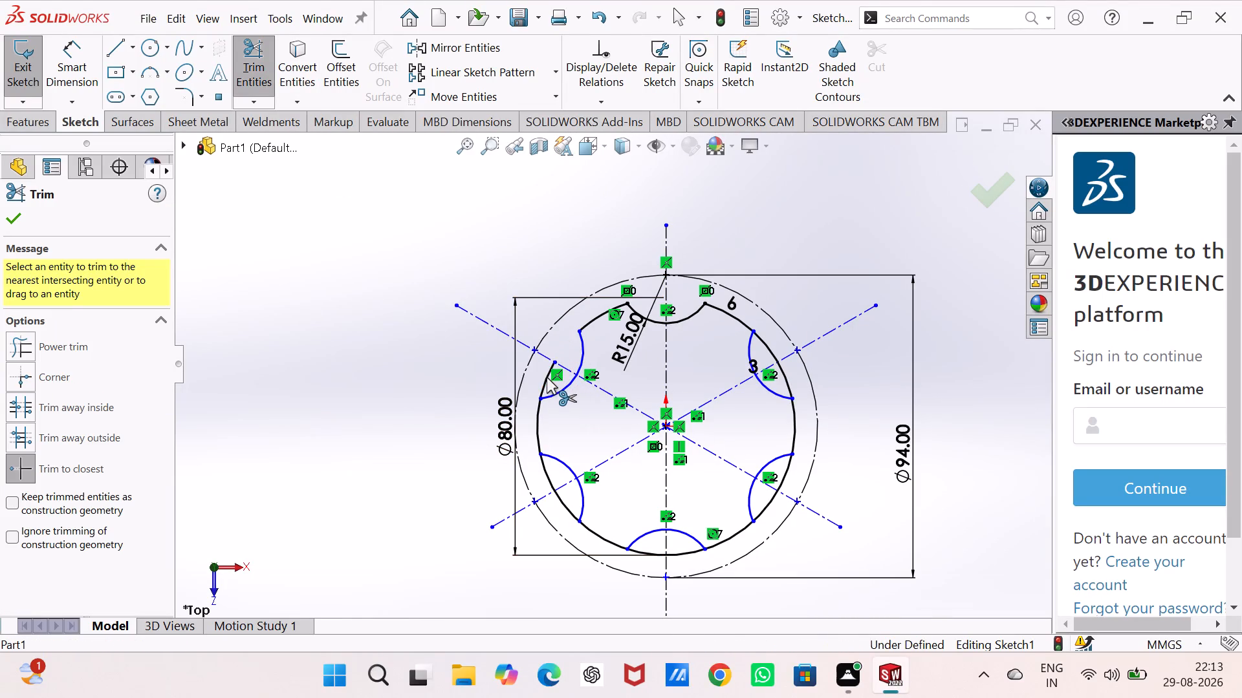
left_click(545, 469)
left_click(560, 495)
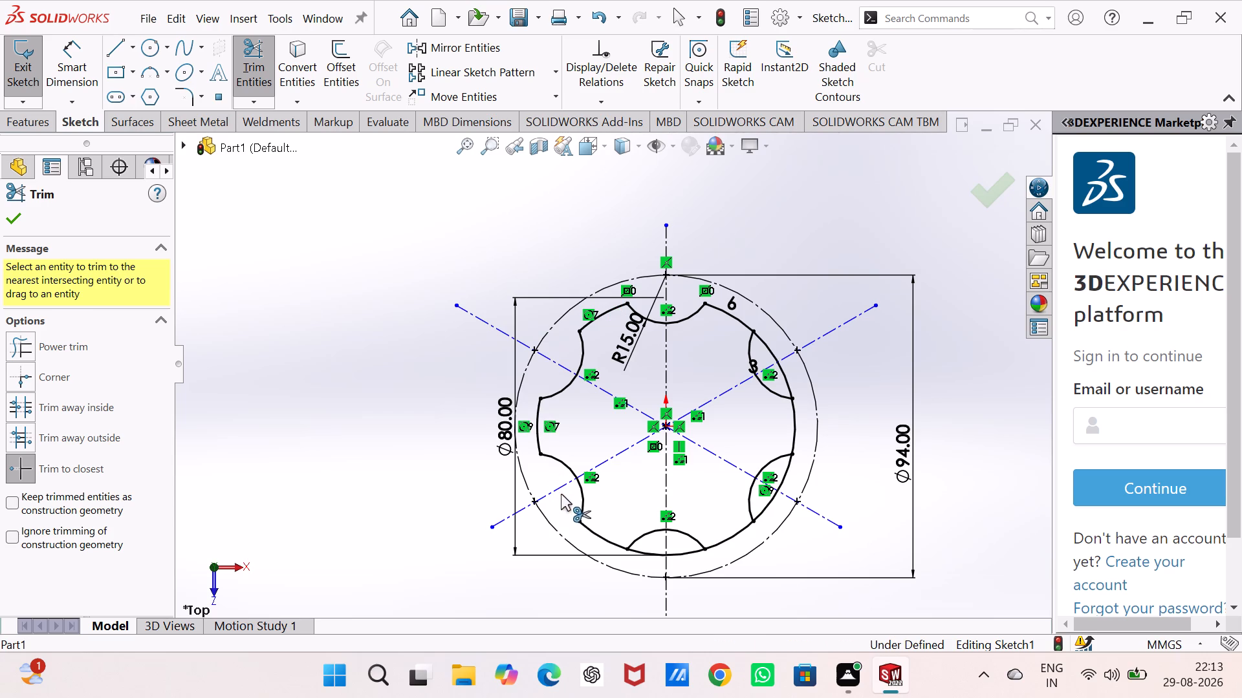
left_click(638, 551)
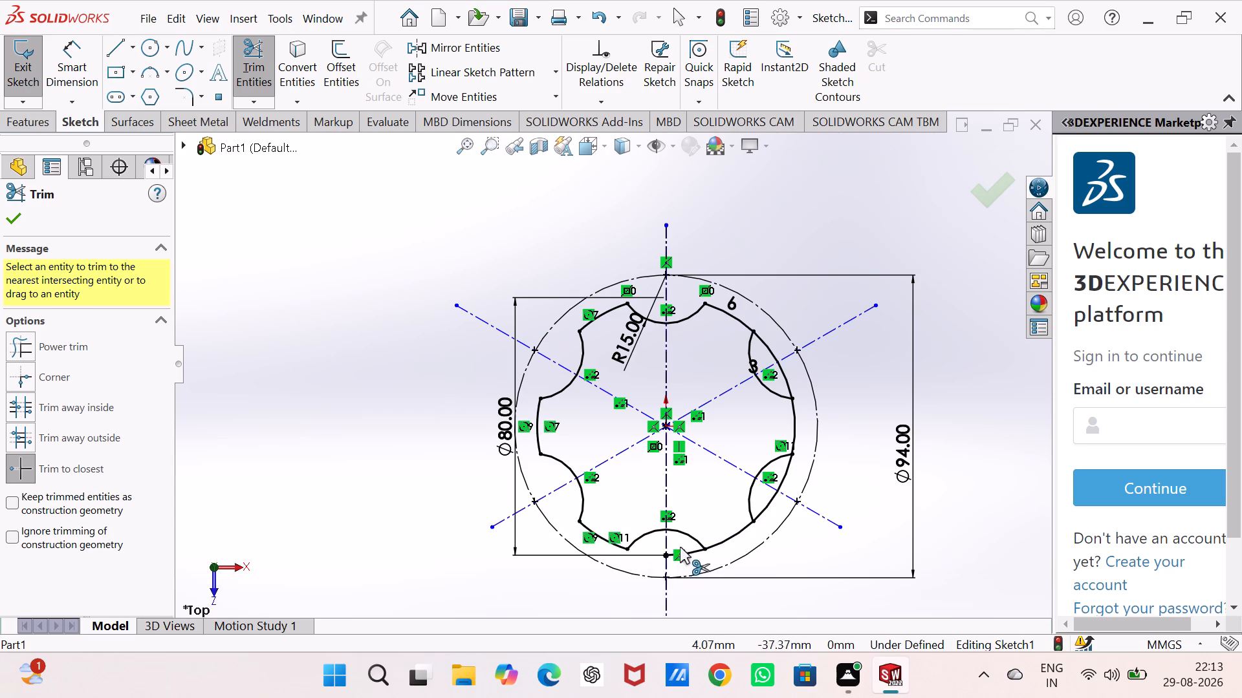
left_click(694, 551)
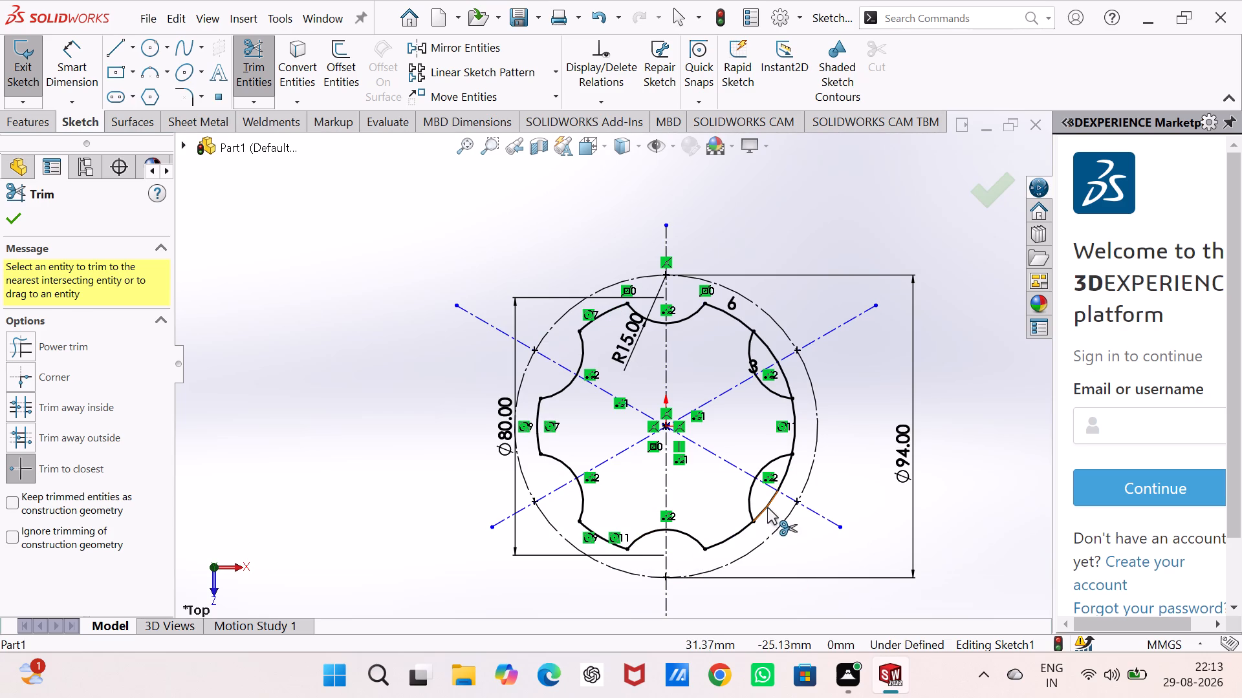
left_click(767, 507)
left_click(781, 480)
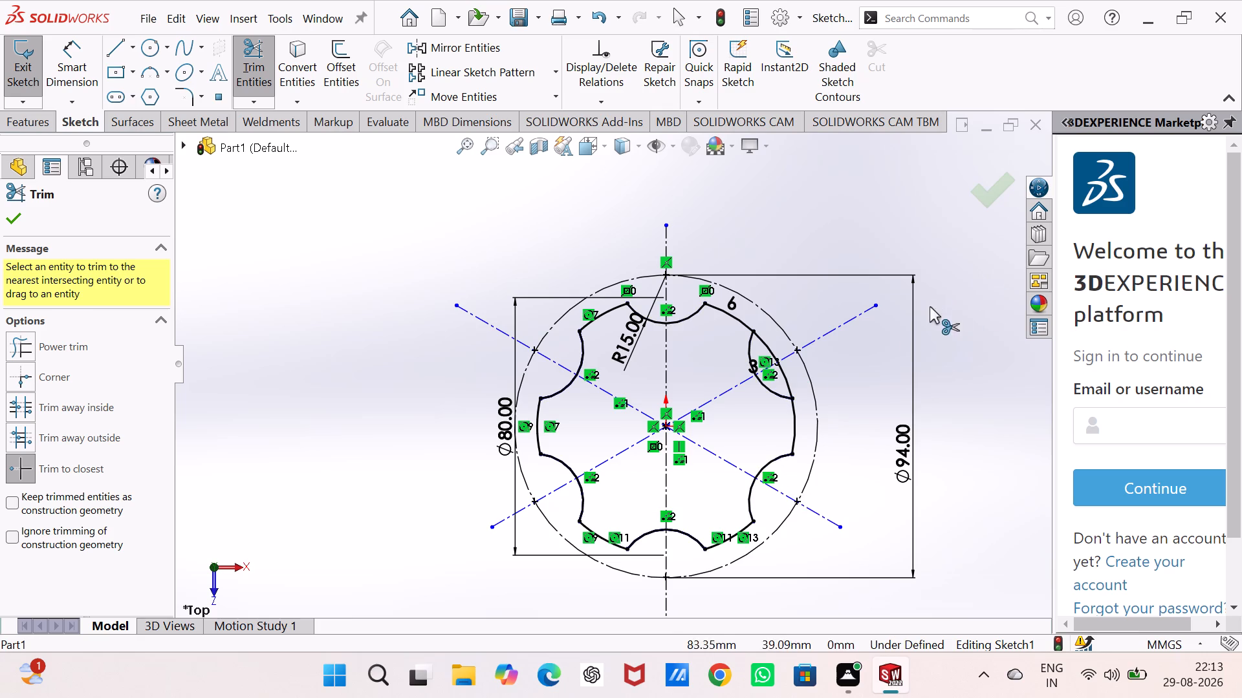
left_click(783, 372)
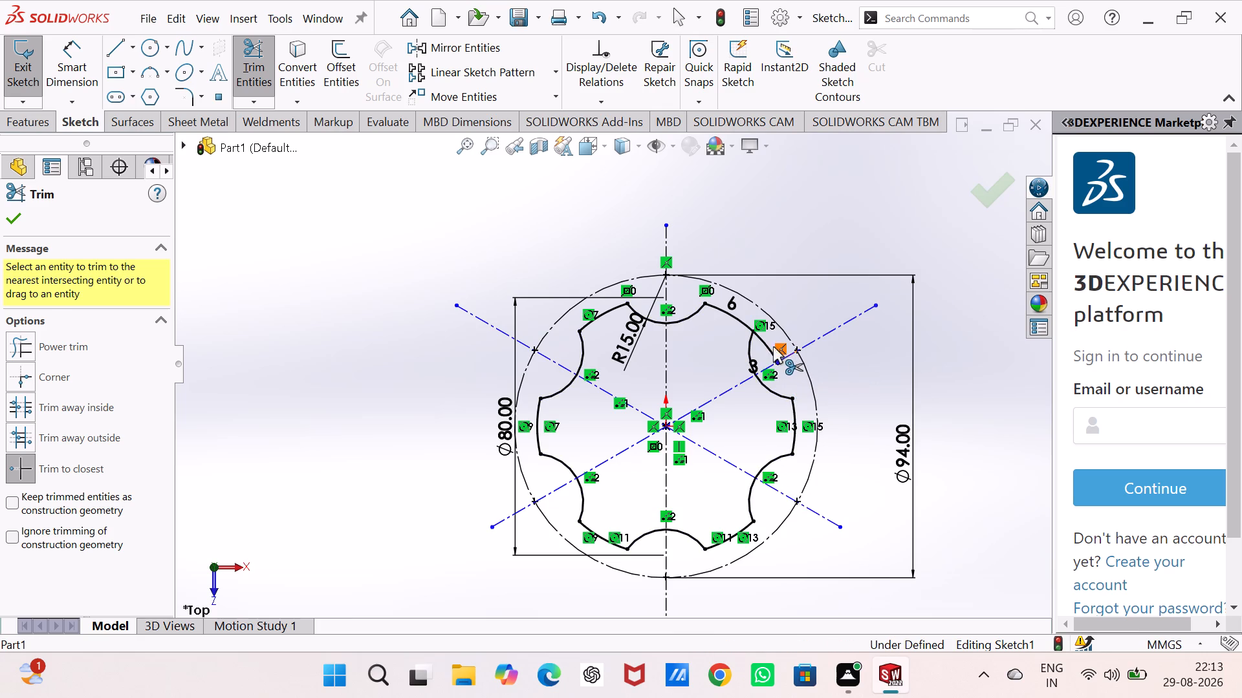
left_click(768, 344)
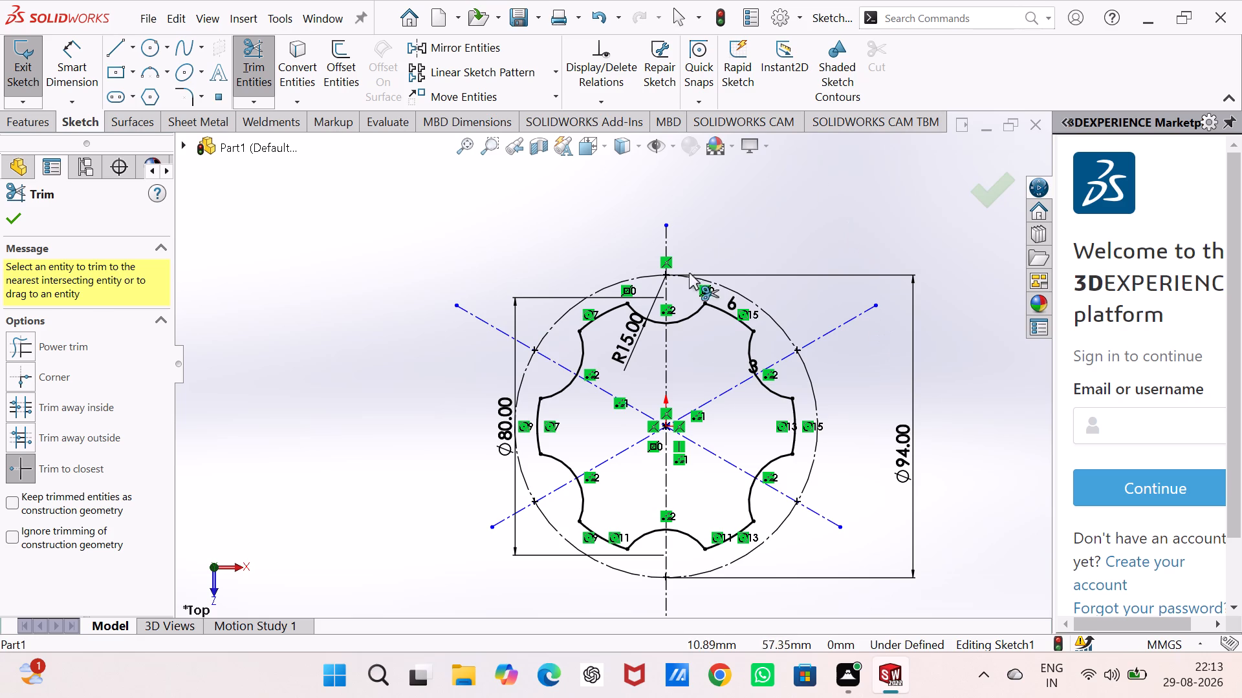
left_click(21, 58)
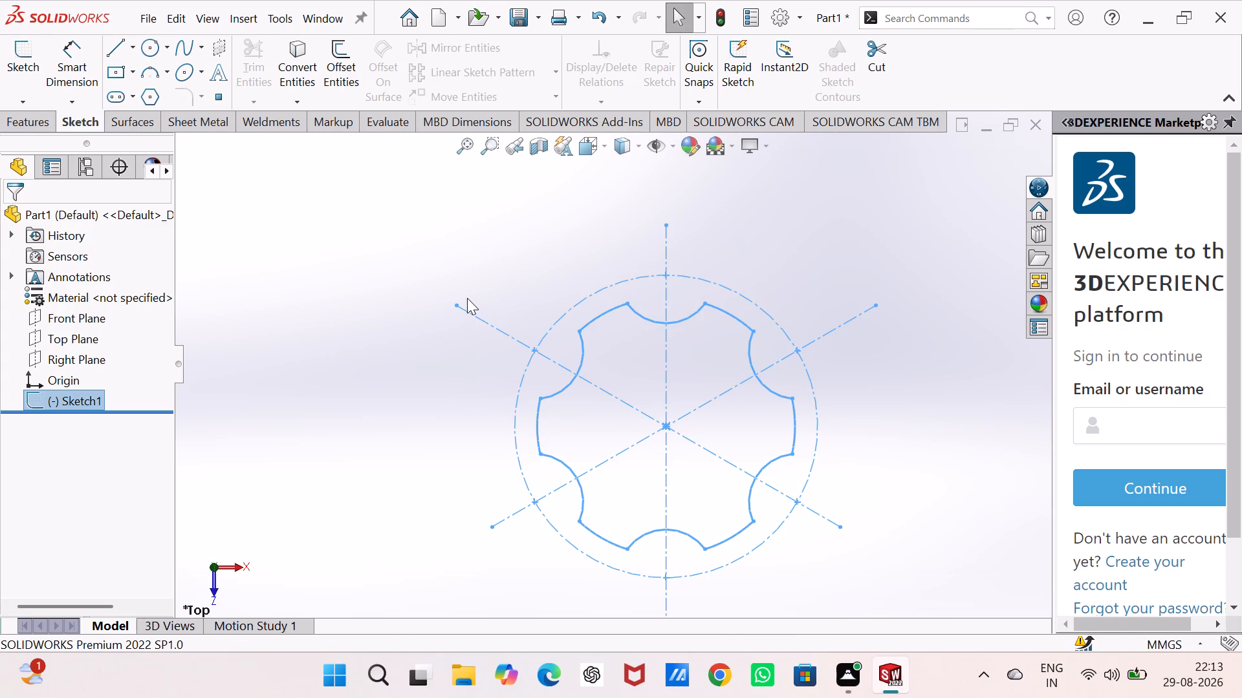
Extrude the notched knob profile as a blind boss 20 mm deep from the sketch plane.
key("ctrl+7")
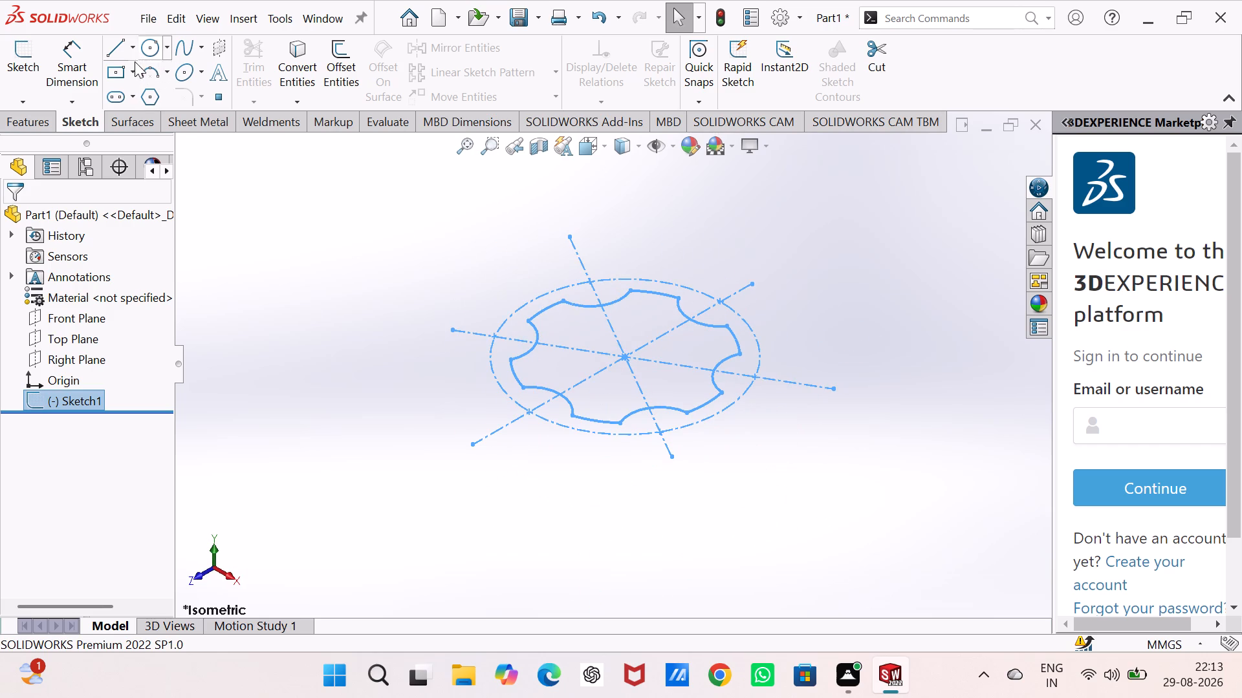
left_click(52, 118)
left_click(18, 61)
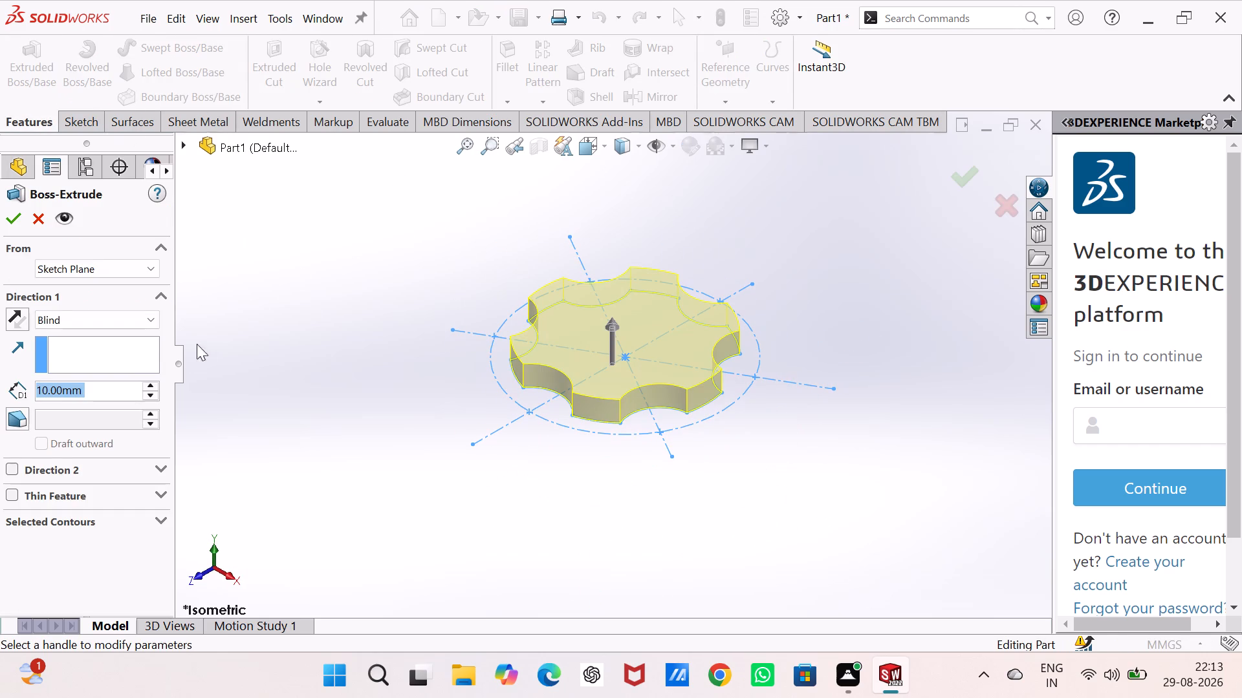
type("20")
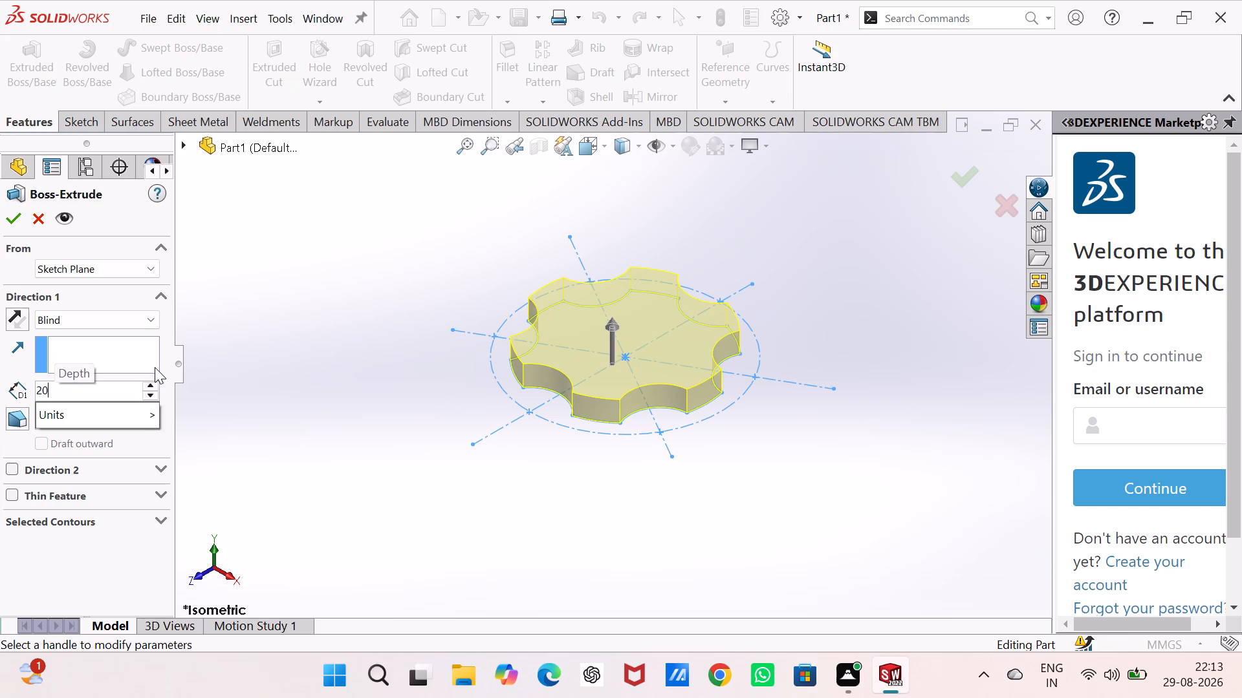
key("Return")
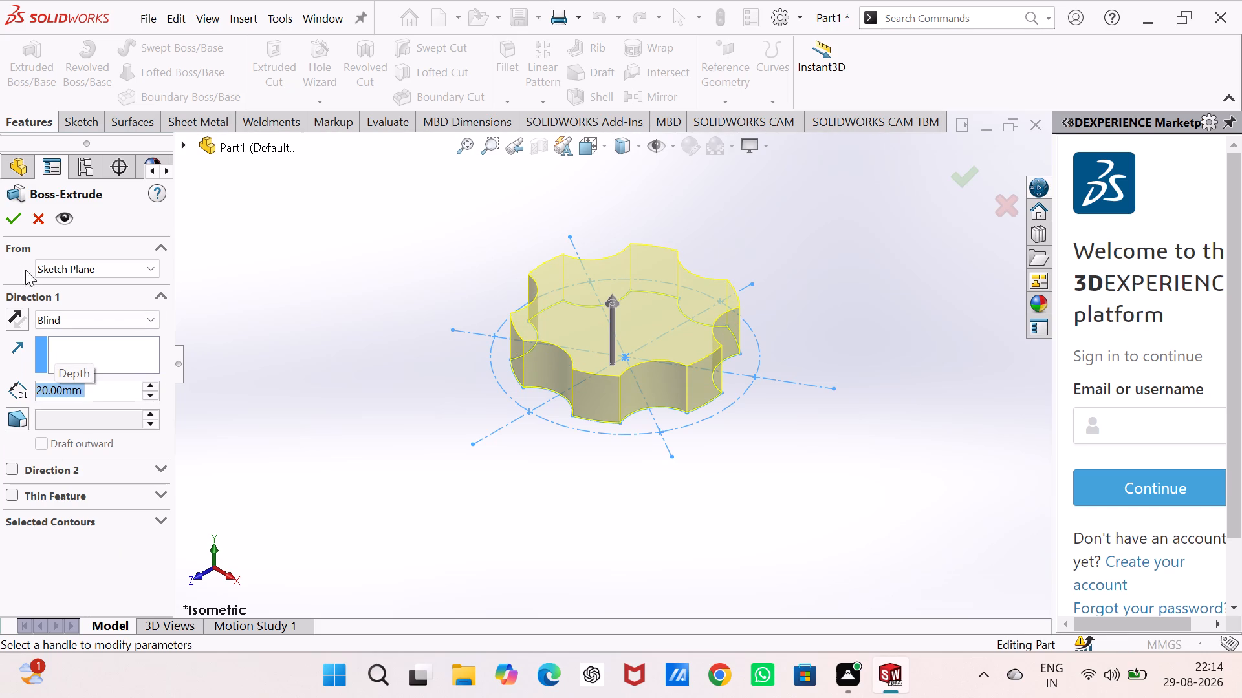
left_click(10, 222)
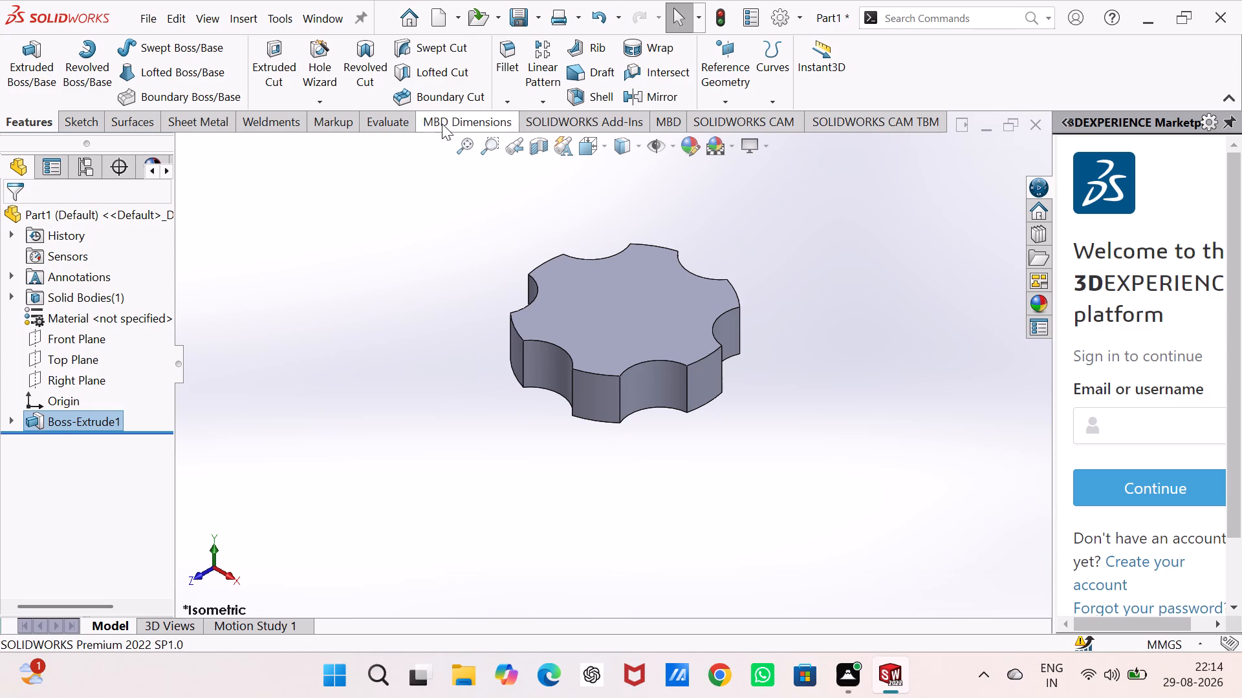
Add a symmetric constant-size fillet of 5 mm radius to the knob's top and bottom faces.
left_click(501, 45)
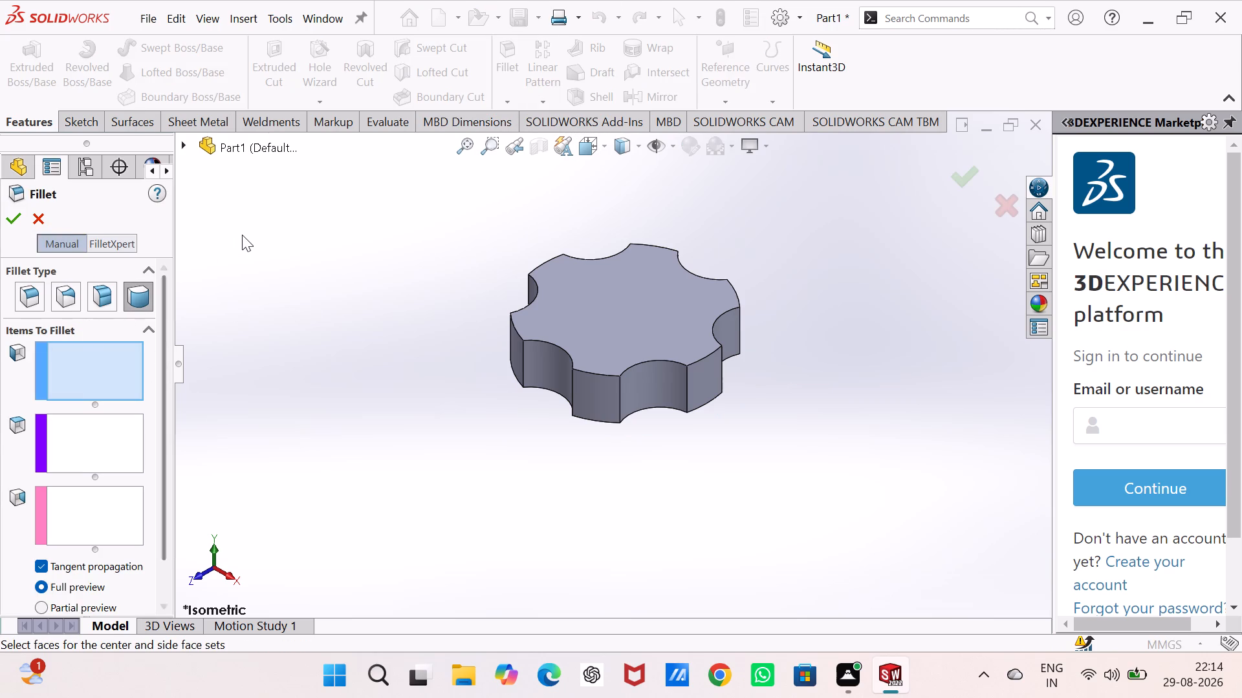
key("Escape")
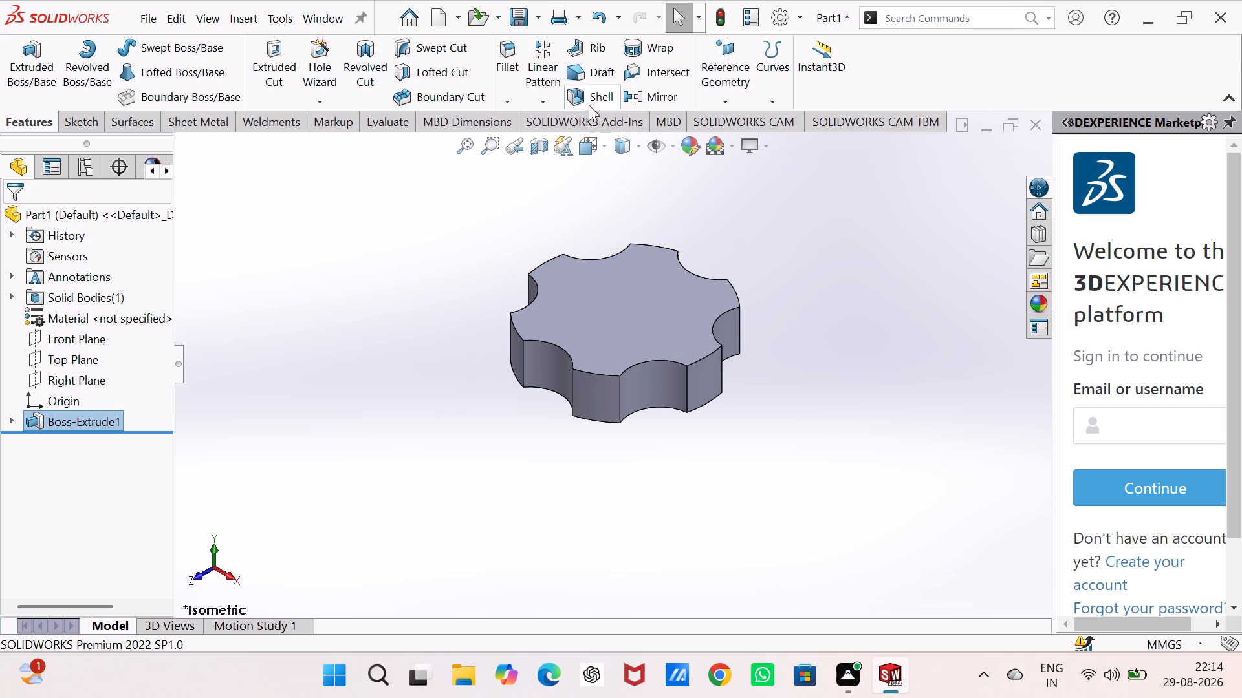
left_click(503, 48)
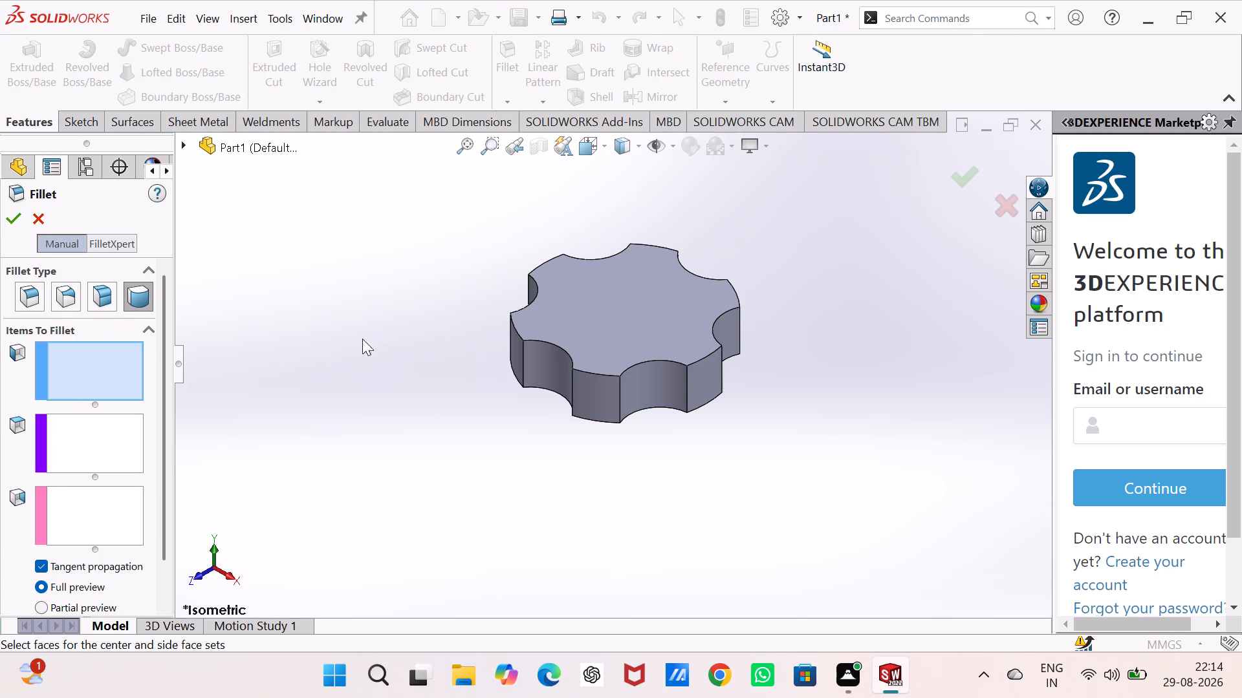
left_click(33, 290)
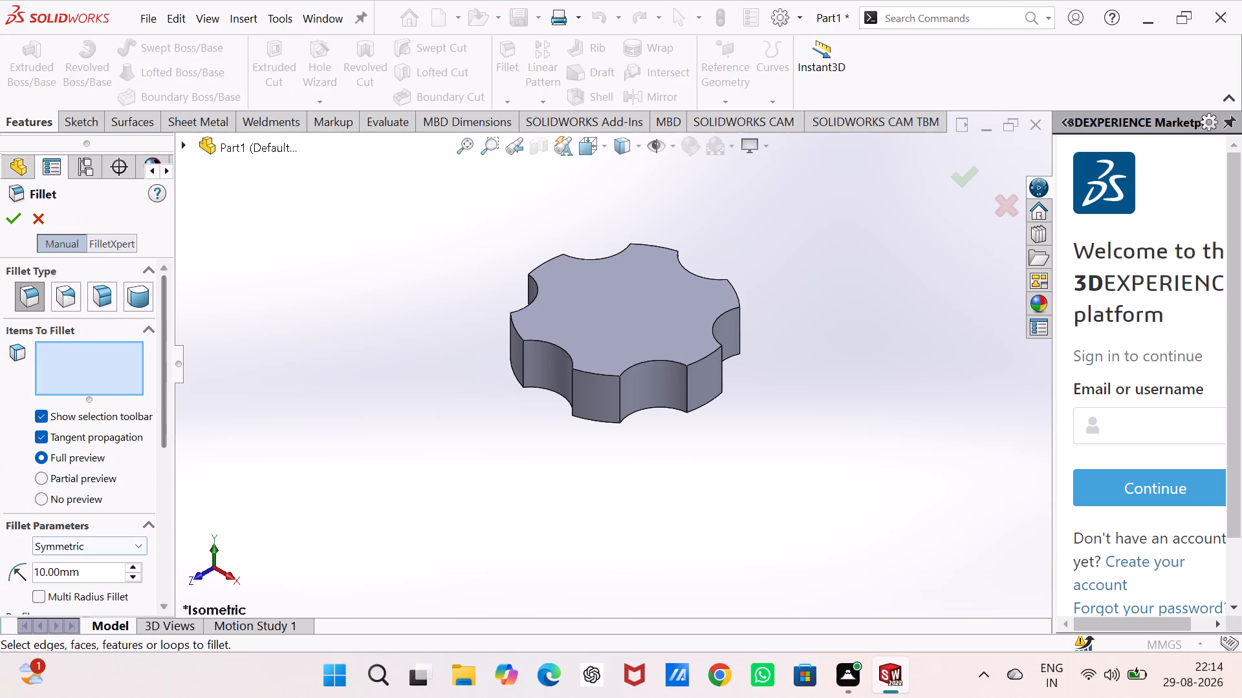
double_click(102, 576)
key("5")
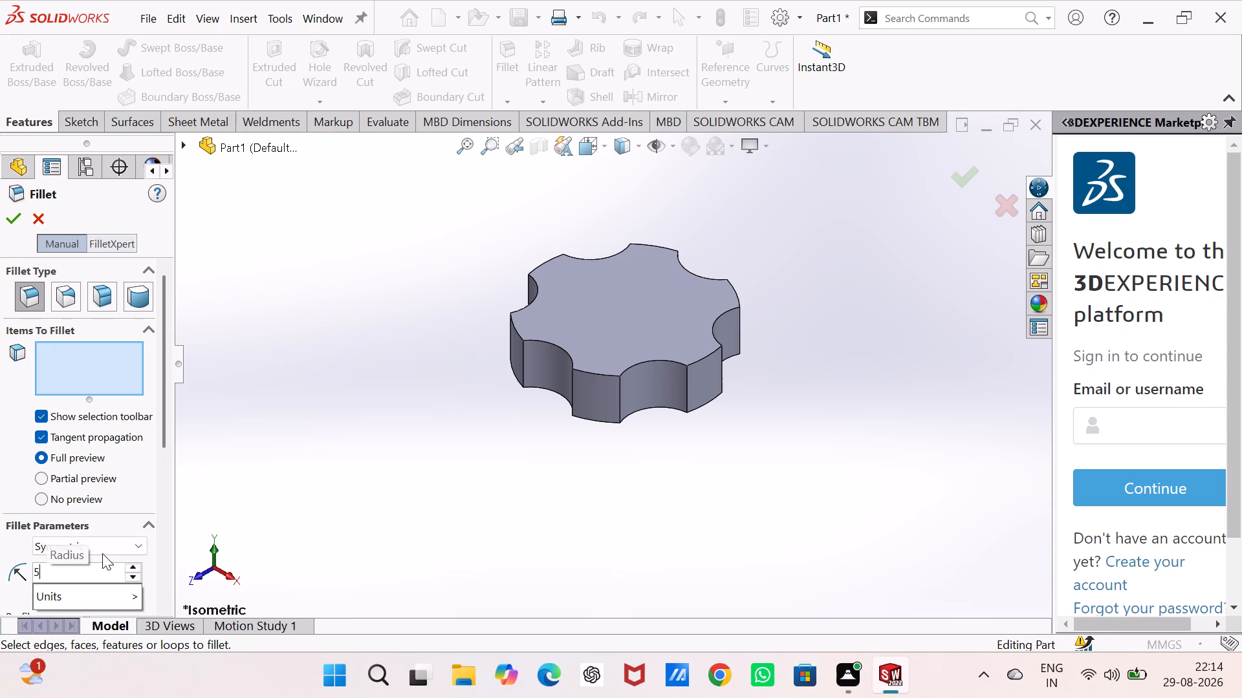
left_click(592, 322)
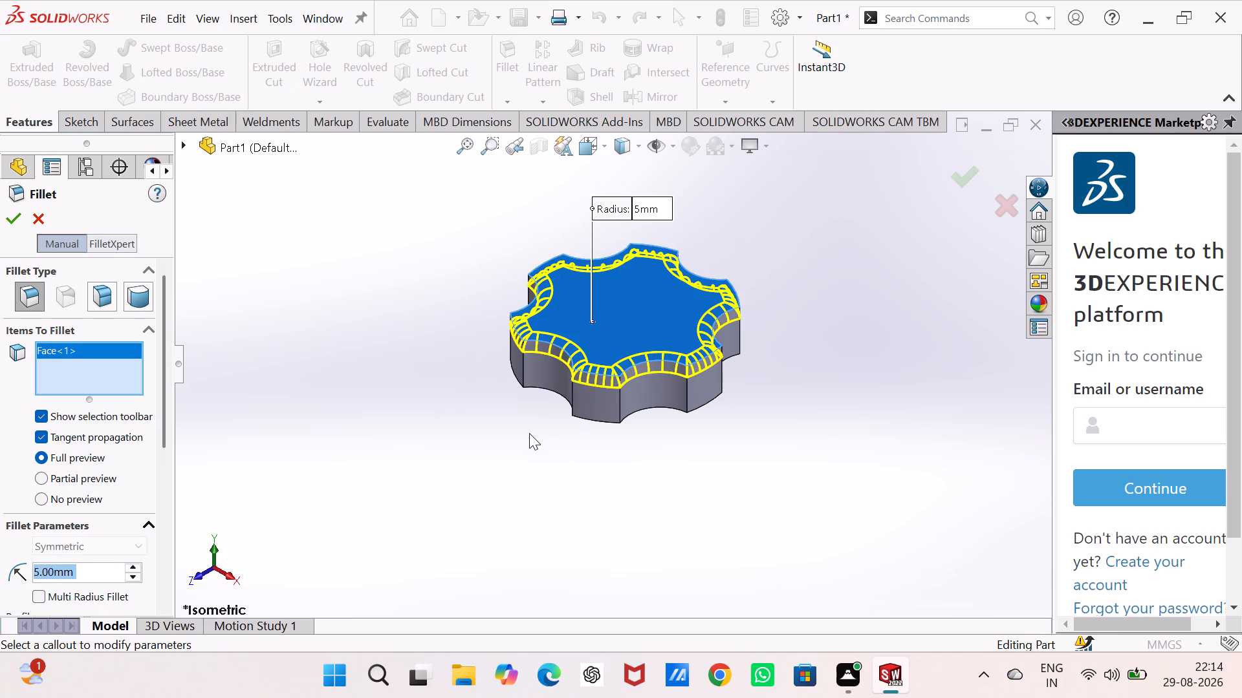
middle_click_drag(528, 433, 549, 255)
left_click(608, 326)
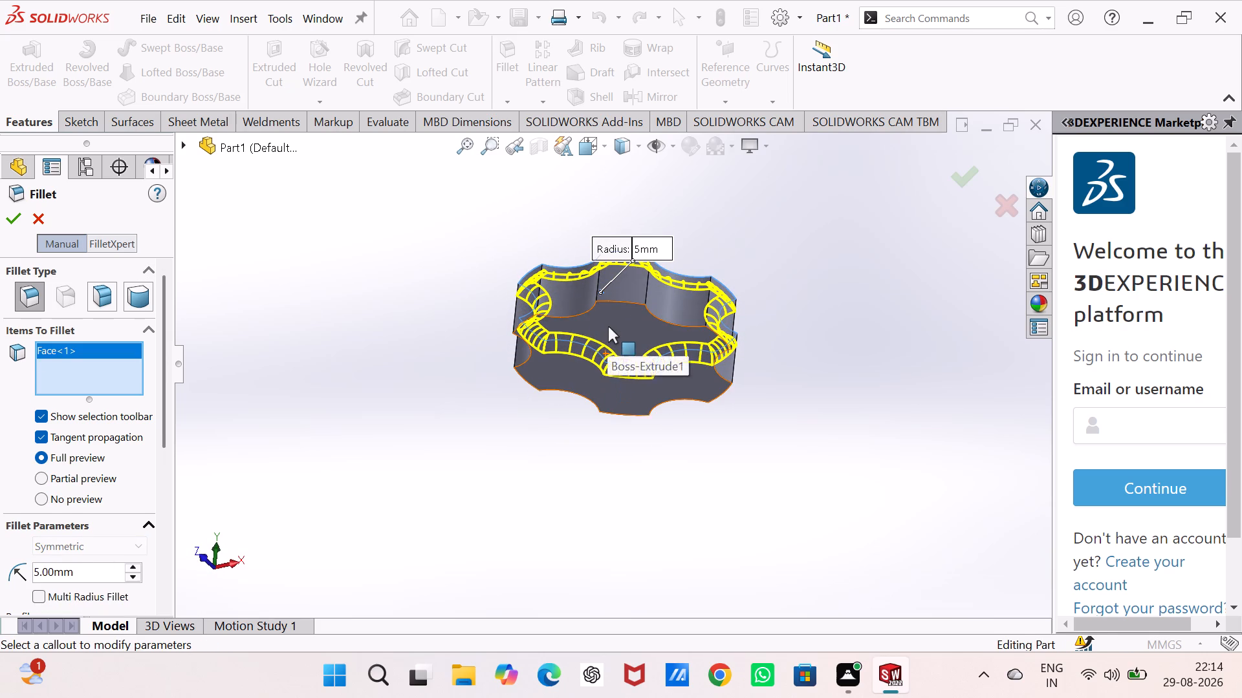
left_click(15, 215)
Start a sketch on the knob's top face and draw a circle about 37 mm in diameter centred on the origin.
left_click(329, 238)
middle_click_drag(331, 235, 339, 328)
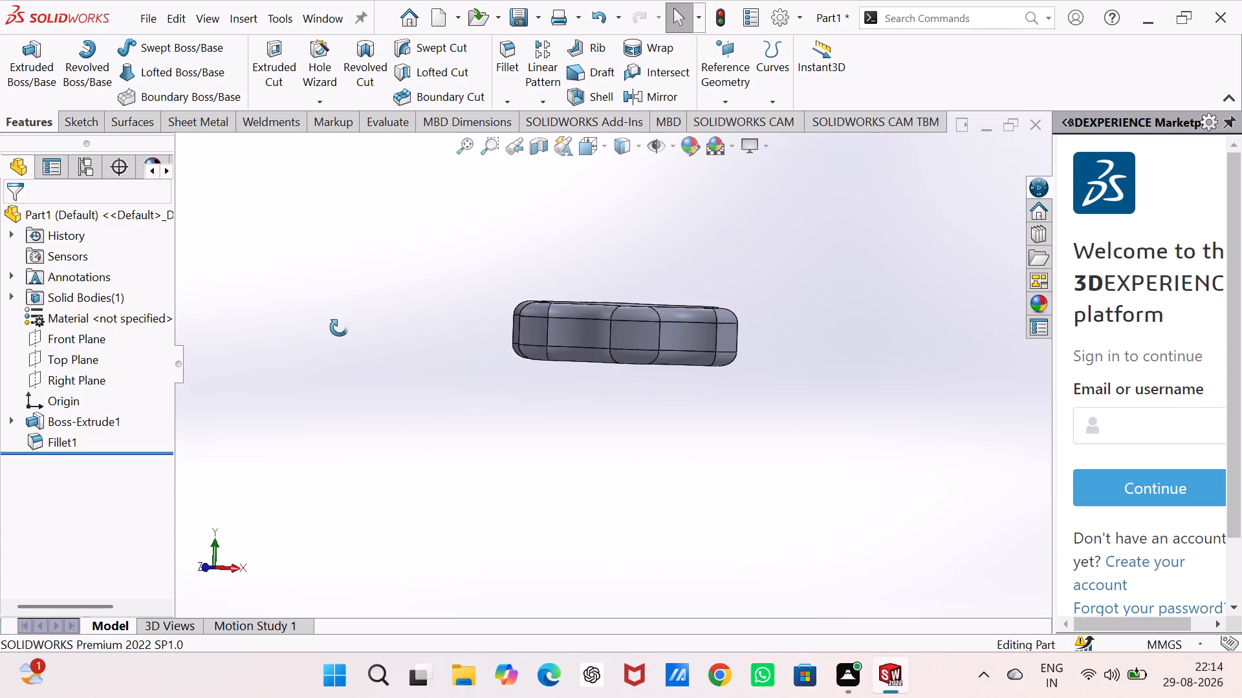
middle_click_drag(339, 328, 343, 405)
left_click(634, 295)
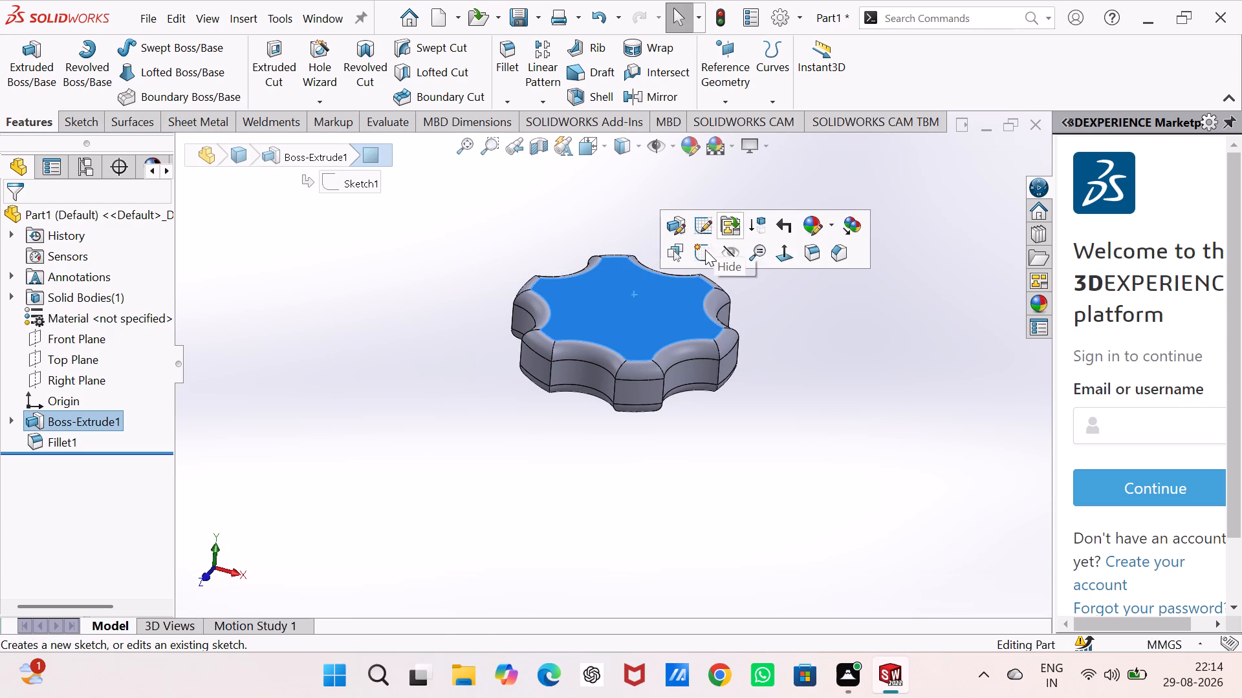
left_click(705, 256)
scroll(703, 288, "down", 2)
scroll(701, 285, "up", 3)
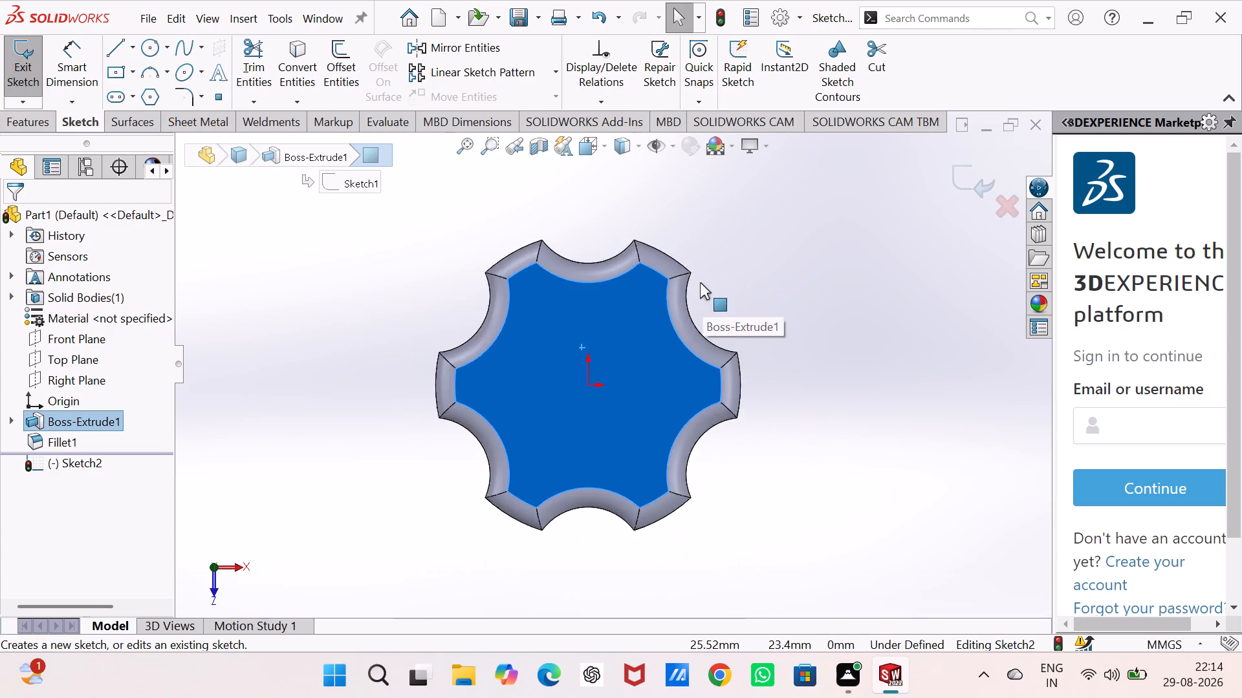
scroll(700, 282, "up", 3)
scroll(561, 353, "down", 2)
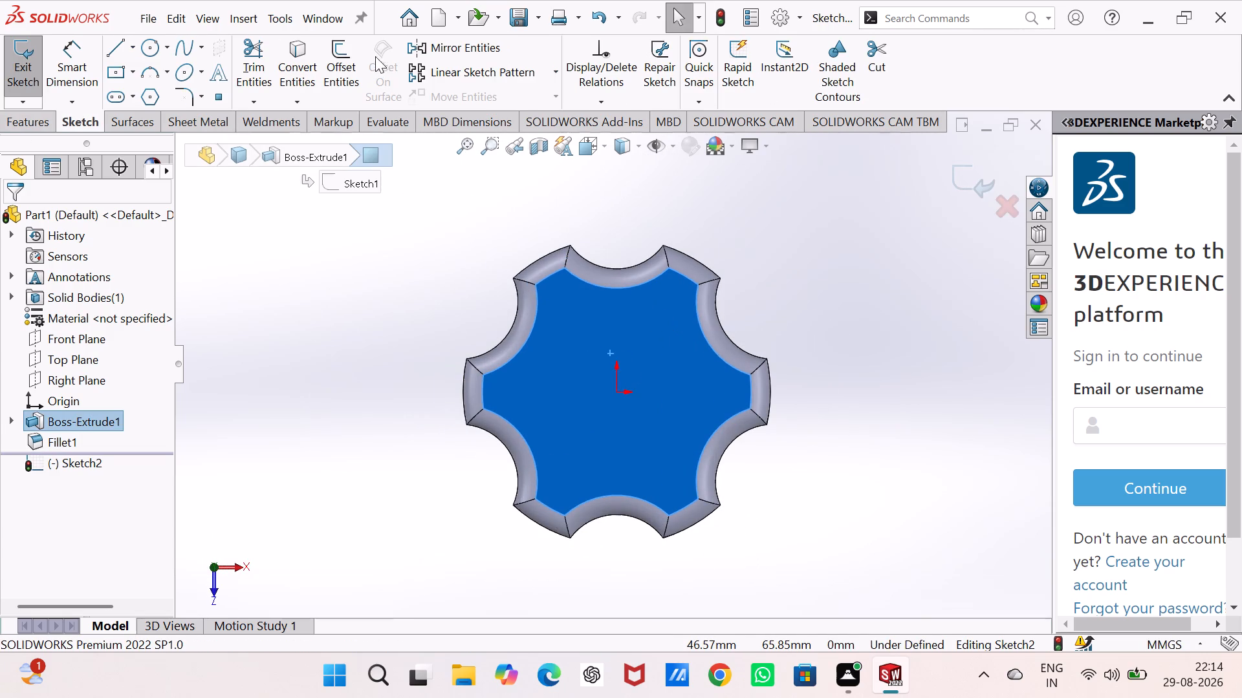
left_click(149, 47)
left_click(617, 392)
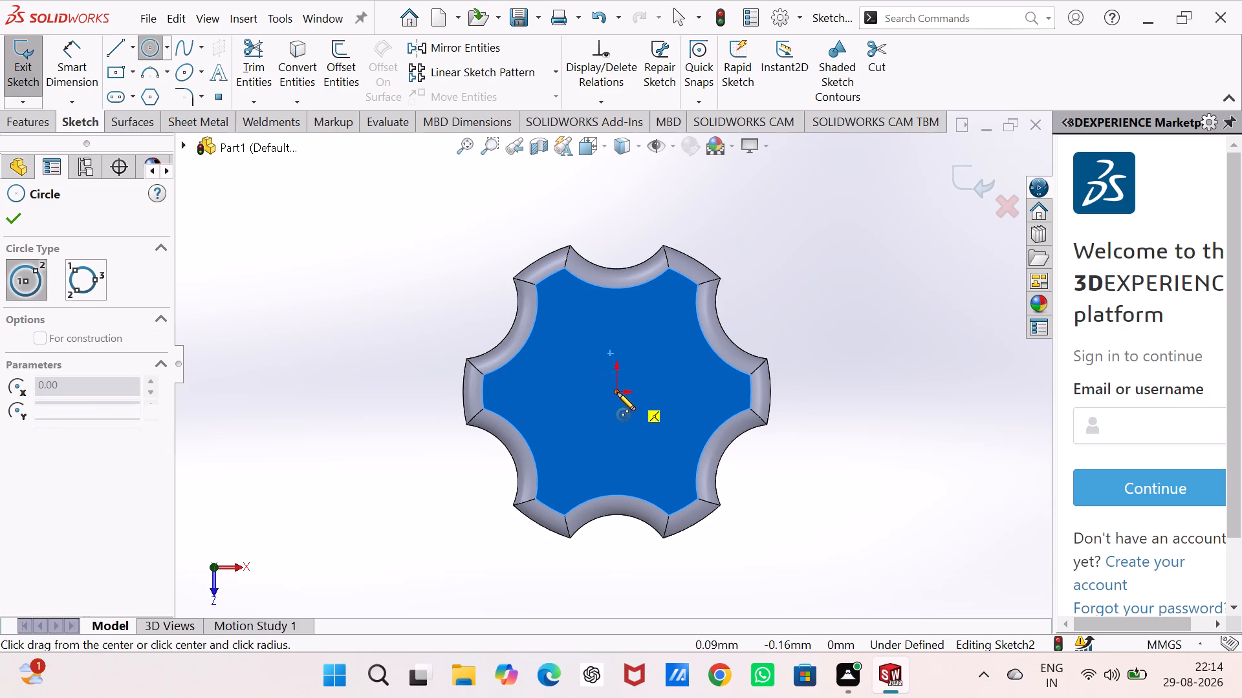
left_click(659, 450)
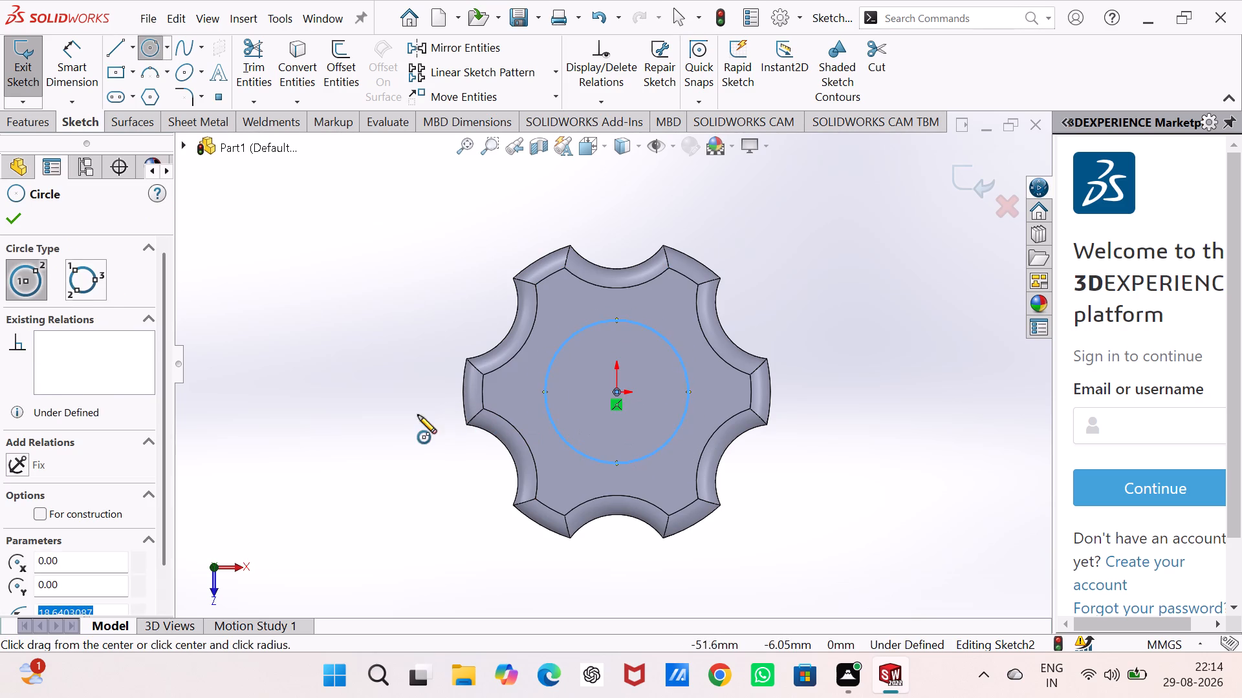
Dimension the circle's diameter, set it to 40 mm, and exit the sketch.
right_click_drag(417, 389, 421, 246)
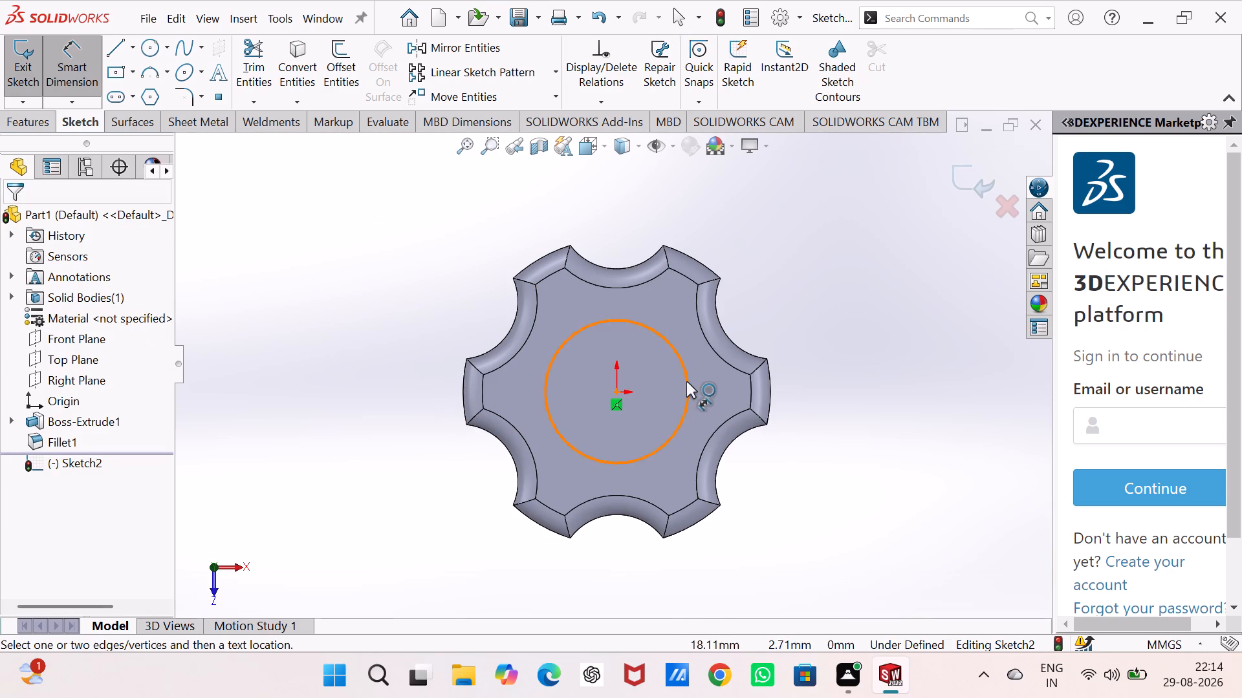
left_click_drag(686, 381, 706, 370)
left_click(802, 308)
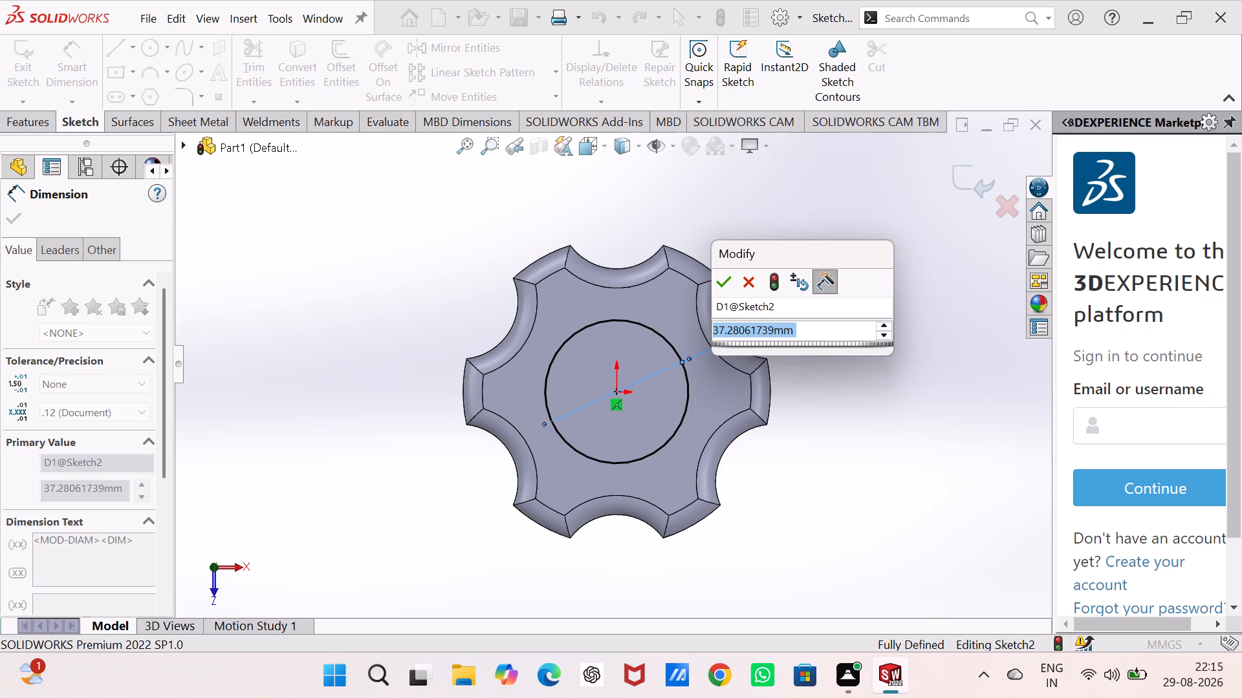
type("40")
key("Return")
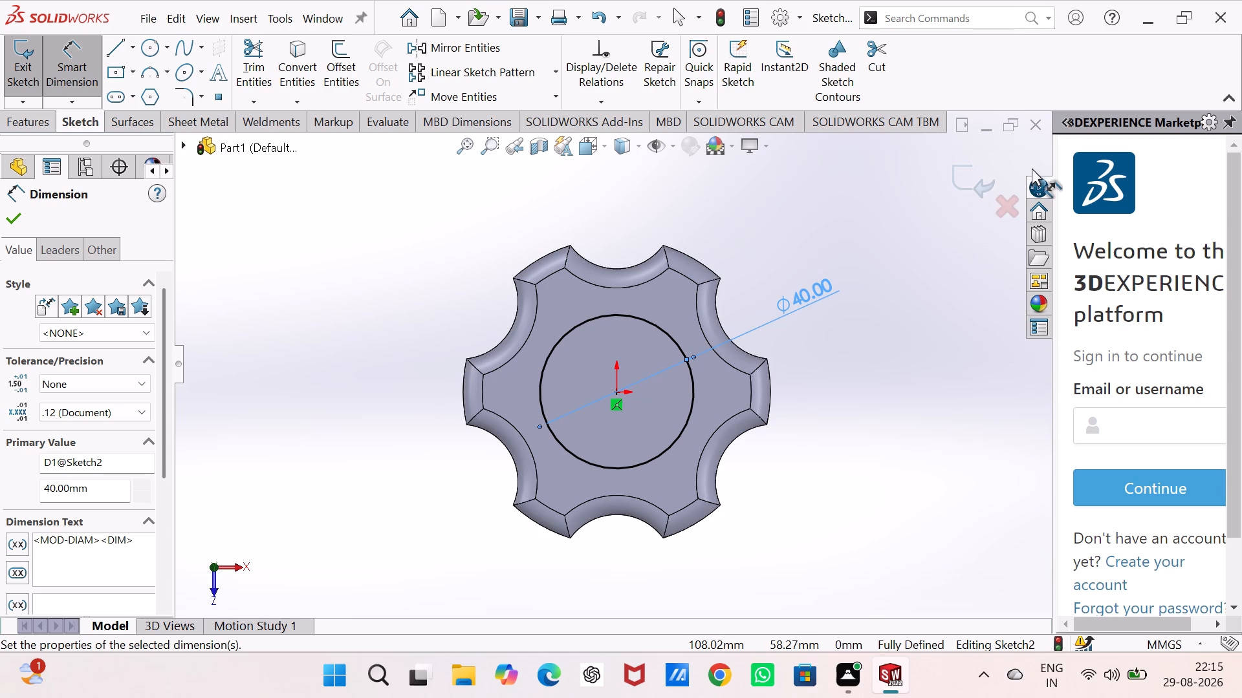
left_click(16, 62)
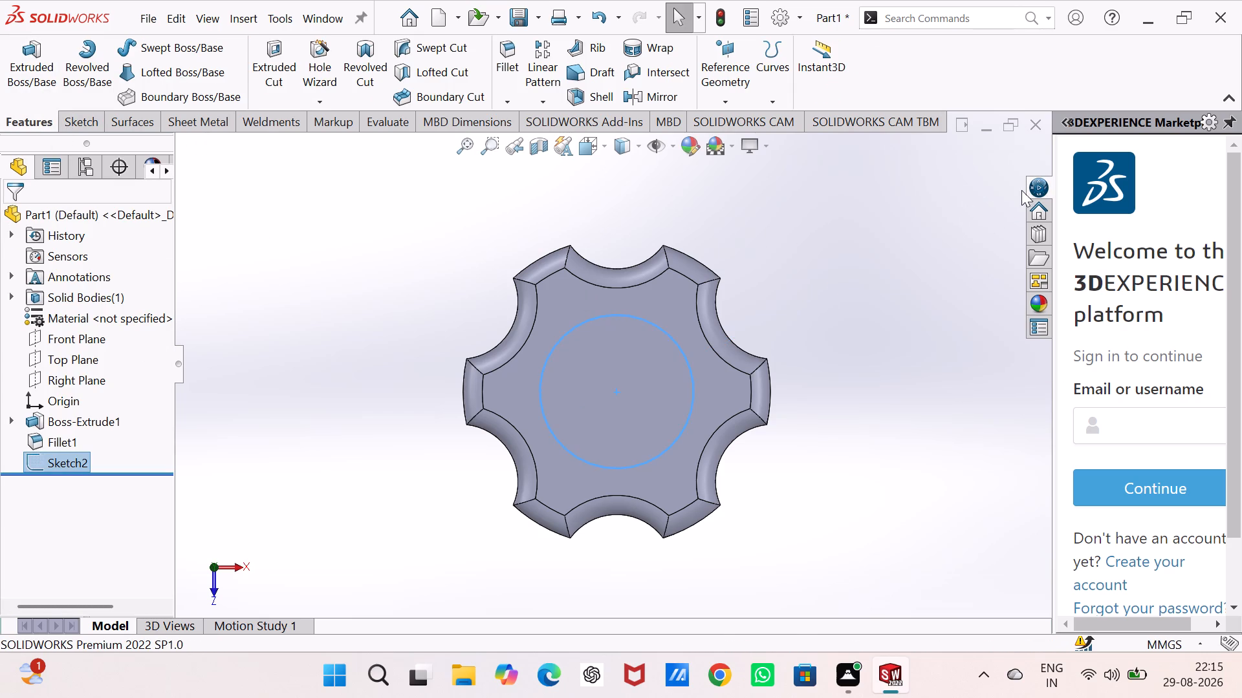
Narrow the 3DEXPERIENCE Marketplace pane fully to widen the graphics area.
left_click_drag(1054, 164, 1204, 169)
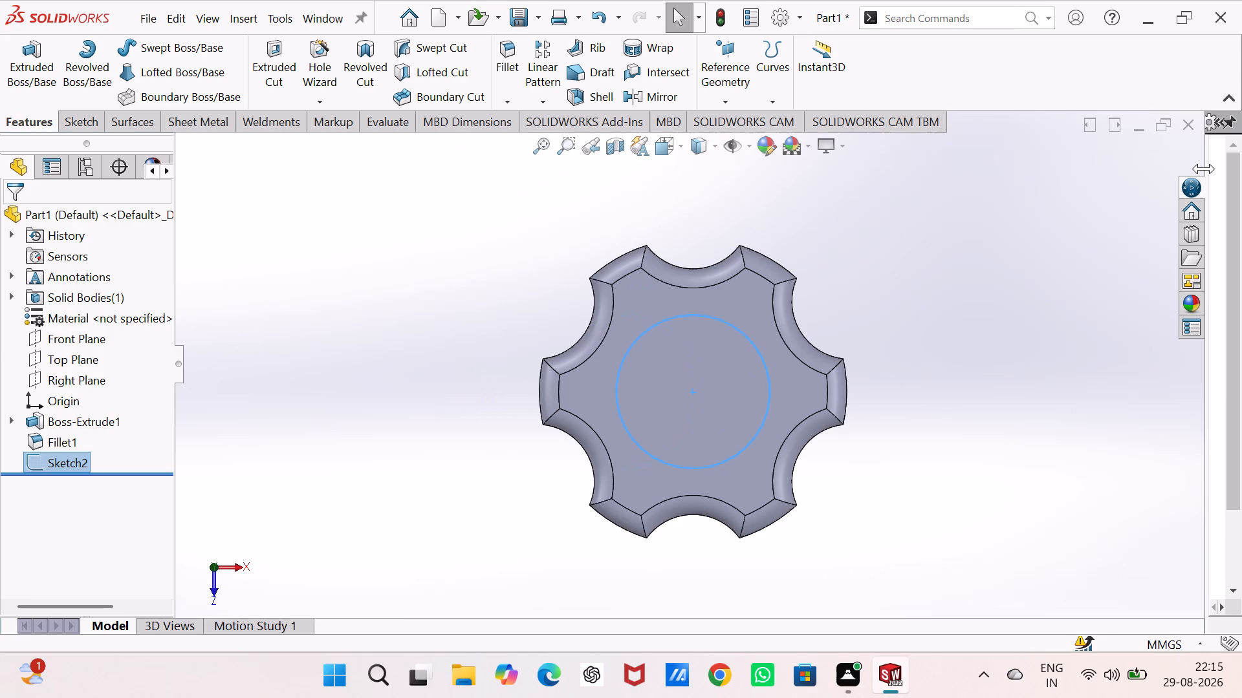
left_click_drag(1204, 169, 1240, 161)
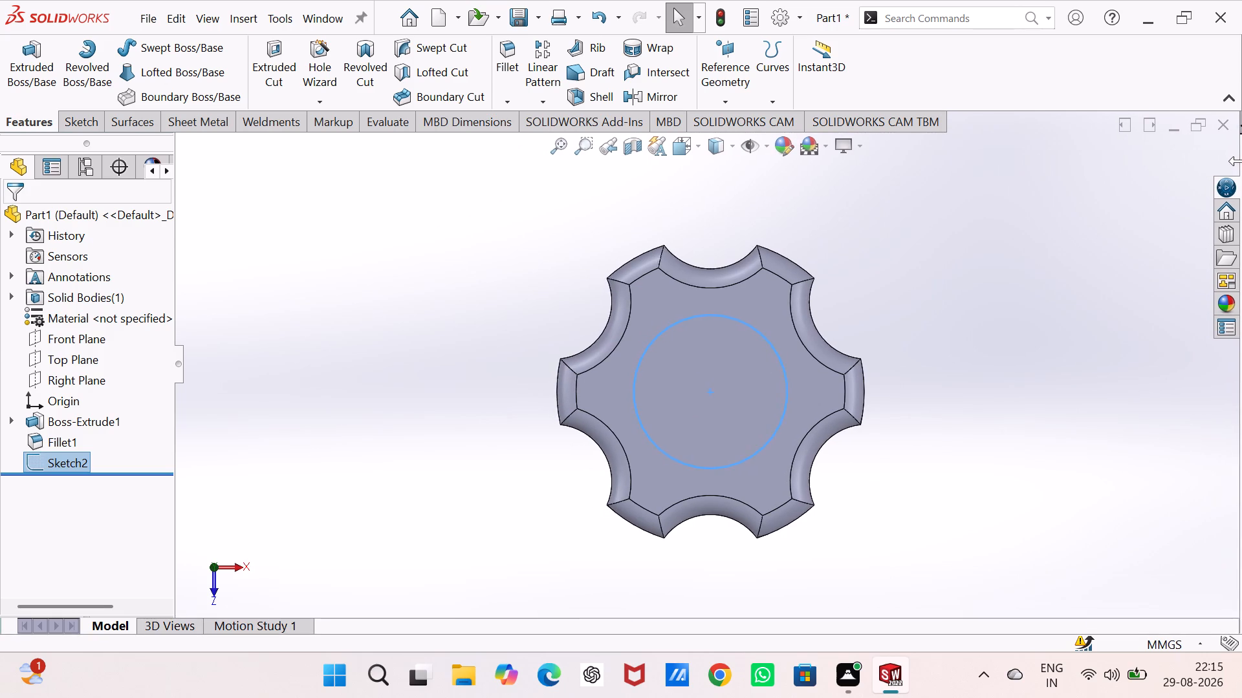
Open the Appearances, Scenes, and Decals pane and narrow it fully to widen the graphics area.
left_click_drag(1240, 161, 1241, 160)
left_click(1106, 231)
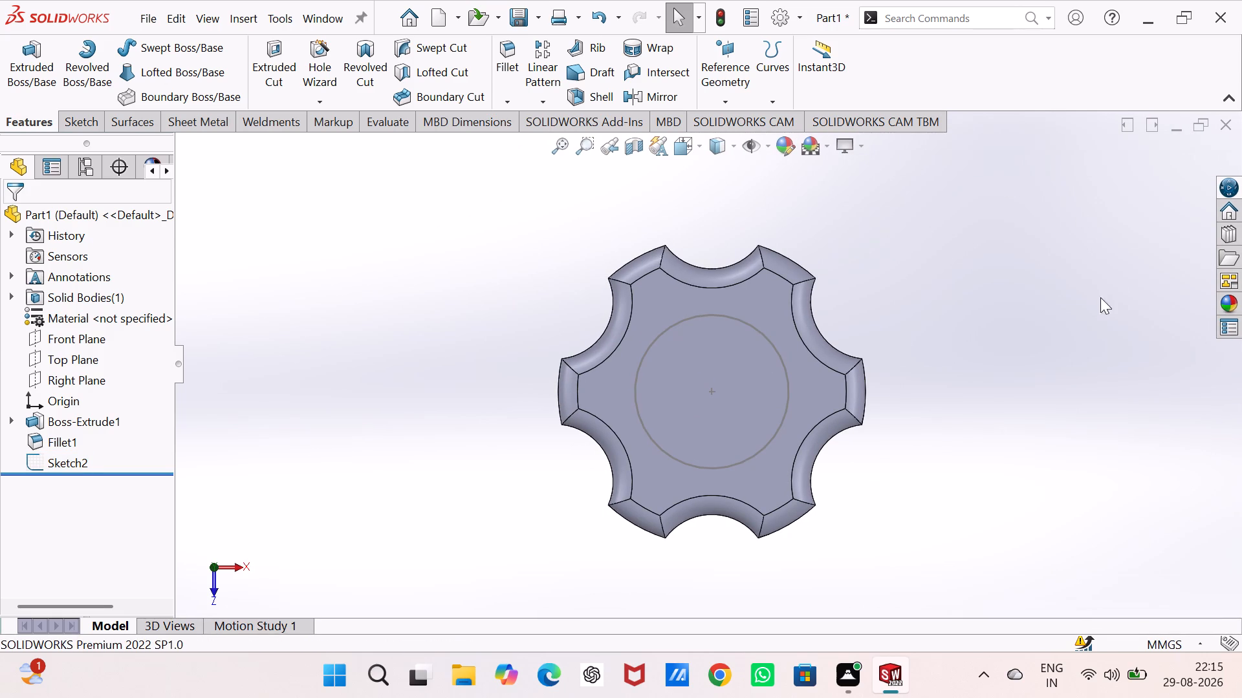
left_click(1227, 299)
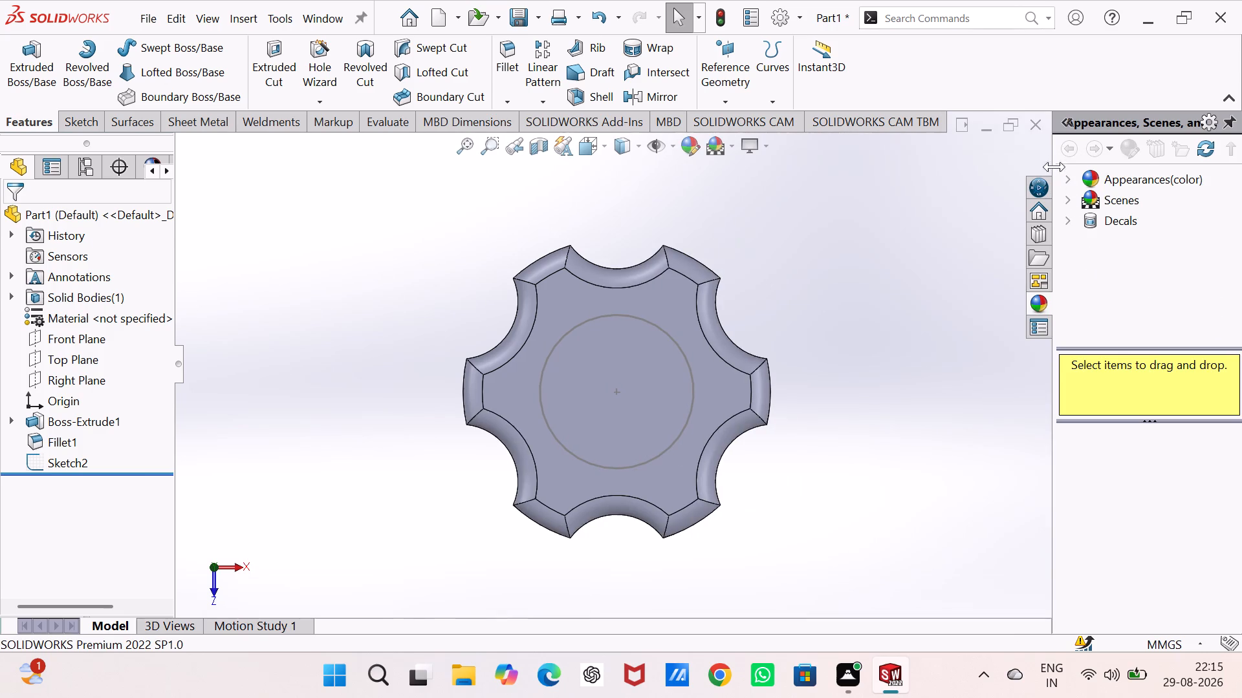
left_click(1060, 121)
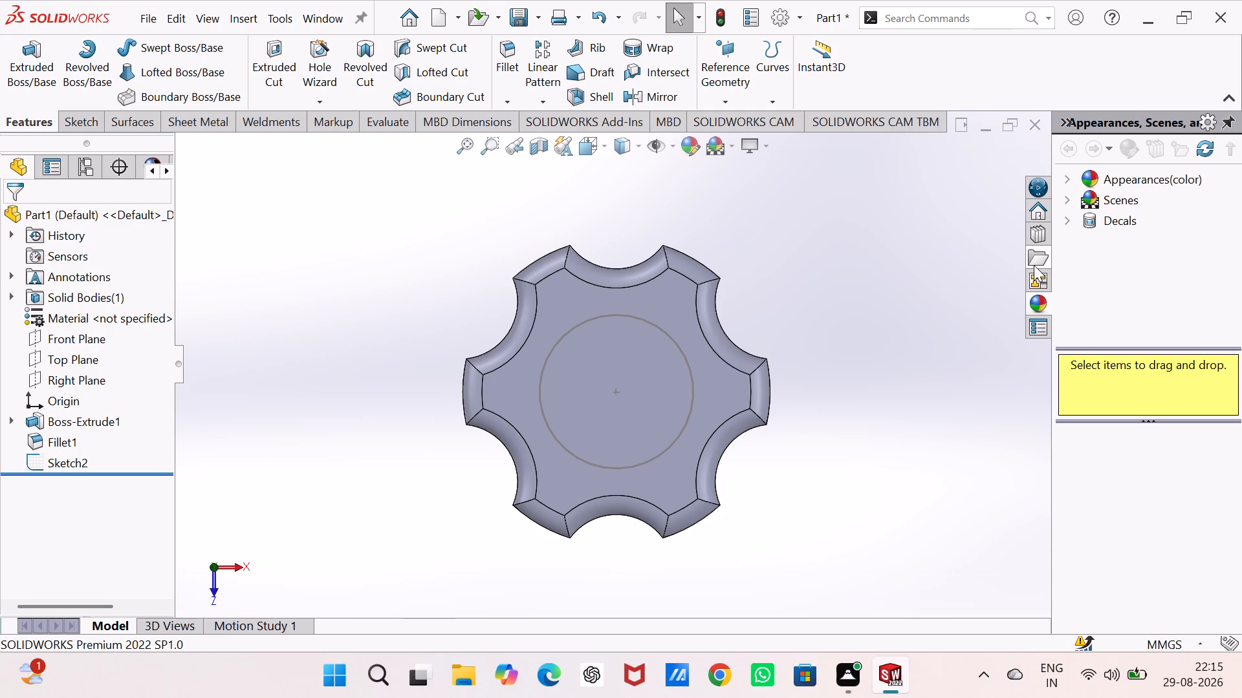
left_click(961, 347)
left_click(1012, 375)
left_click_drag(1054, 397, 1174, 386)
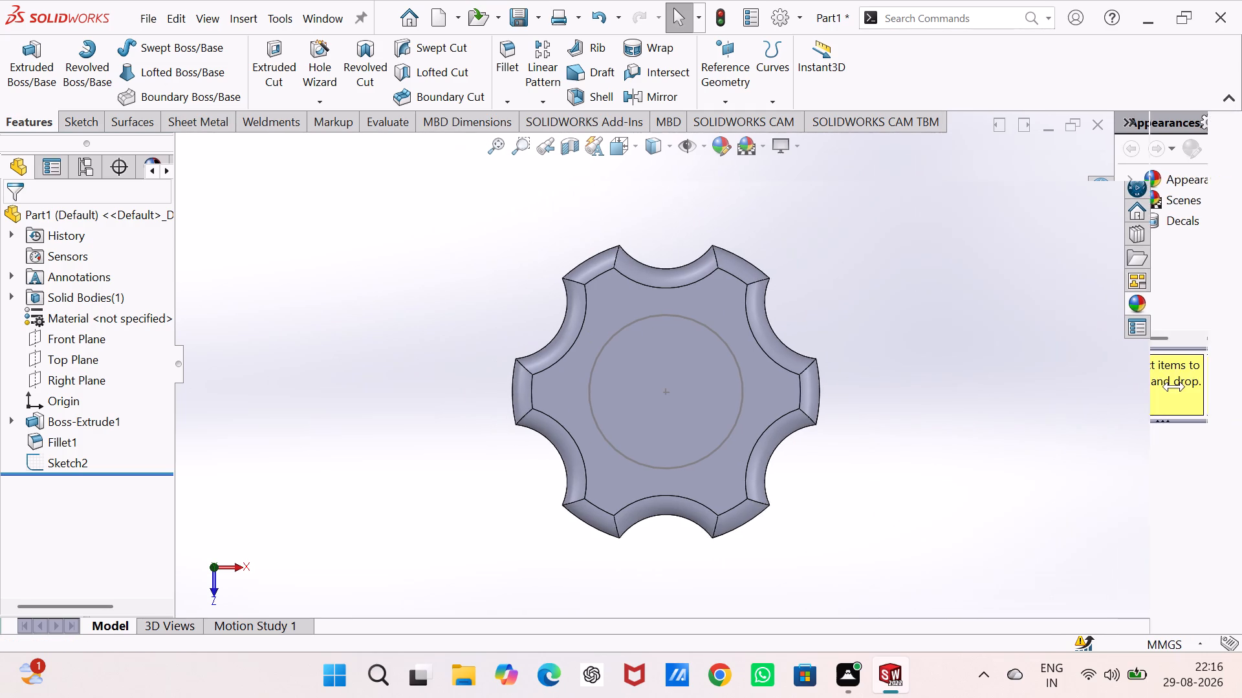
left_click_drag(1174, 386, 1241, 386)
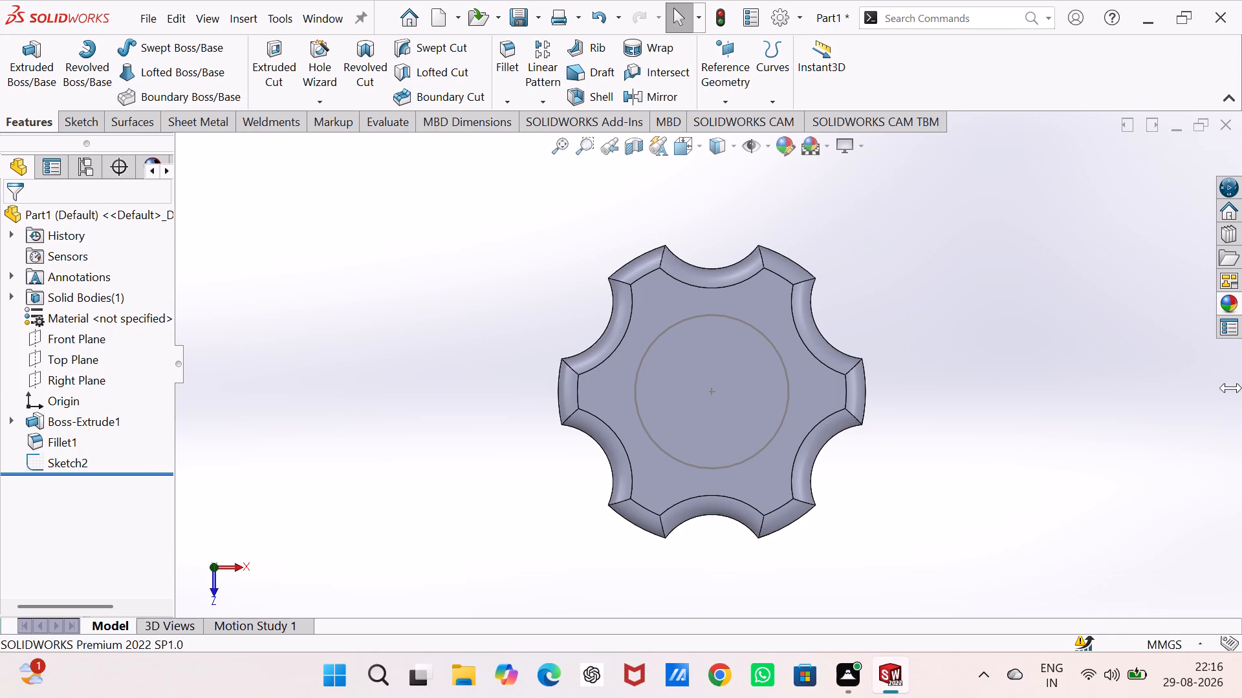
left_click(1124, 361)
Extrude the 40 mm circle sketch 20 mm upward from the knob's top face as a blind boss with merged result.
left_click(76, 460)
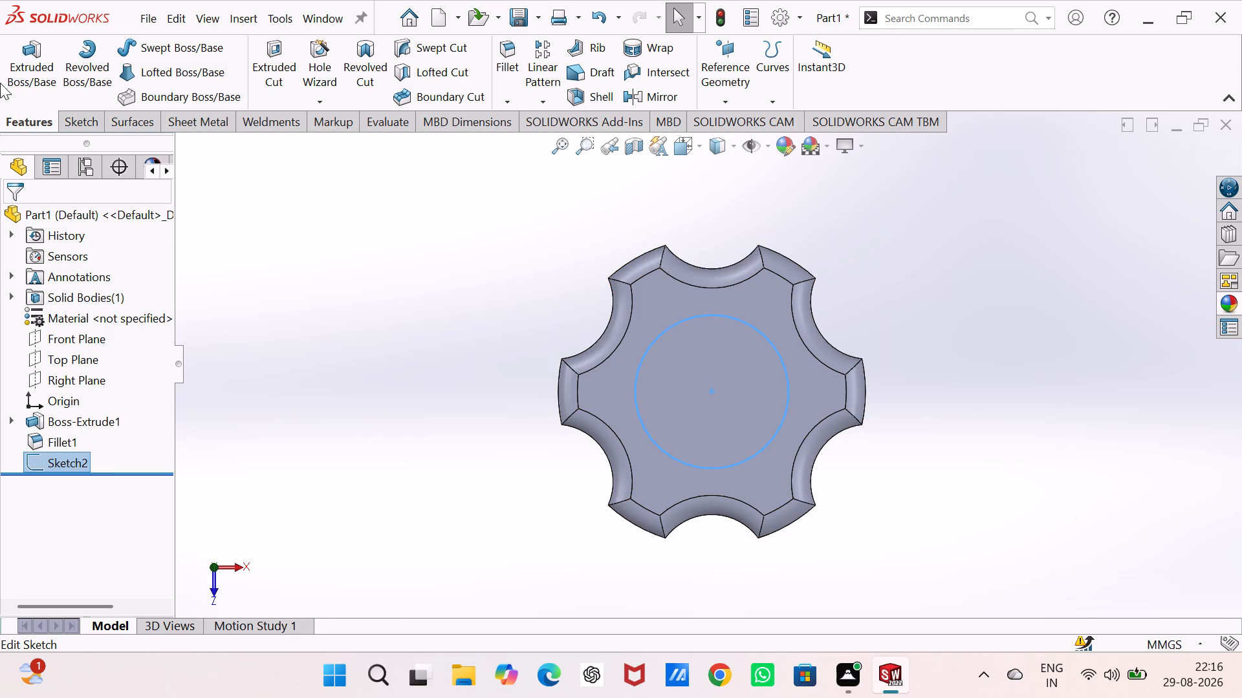
left_click(28, 69)
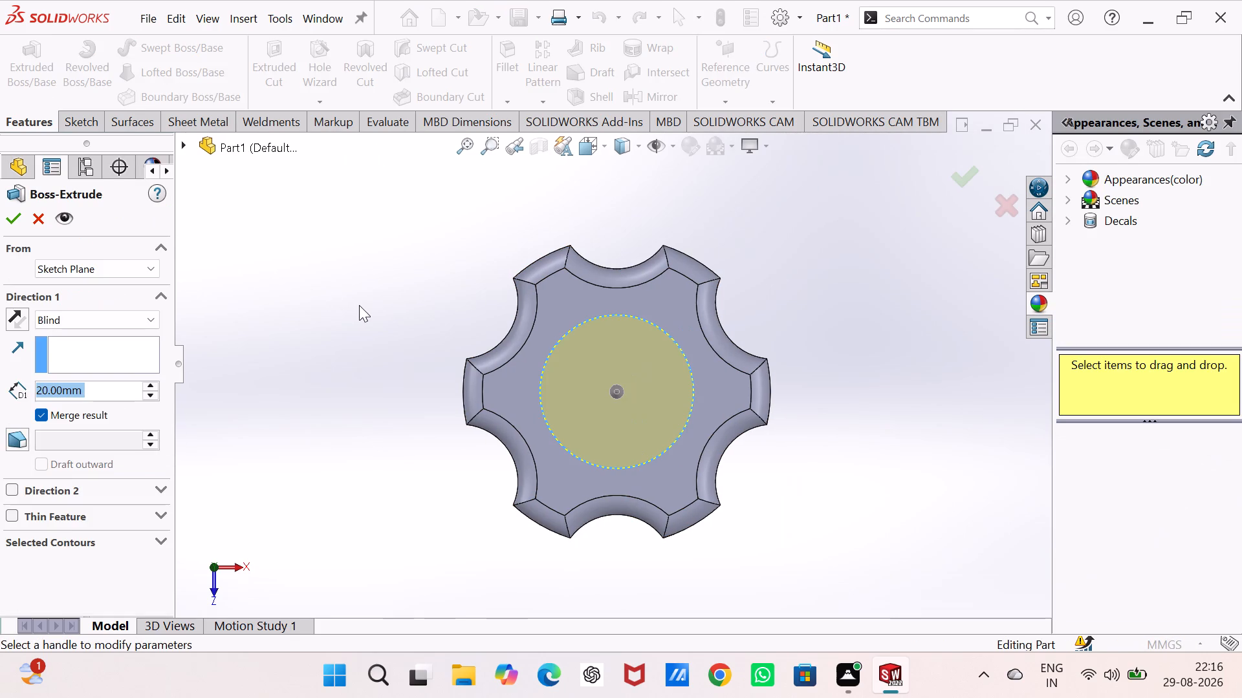
middle_click_drag(360, 305, 369, 161)
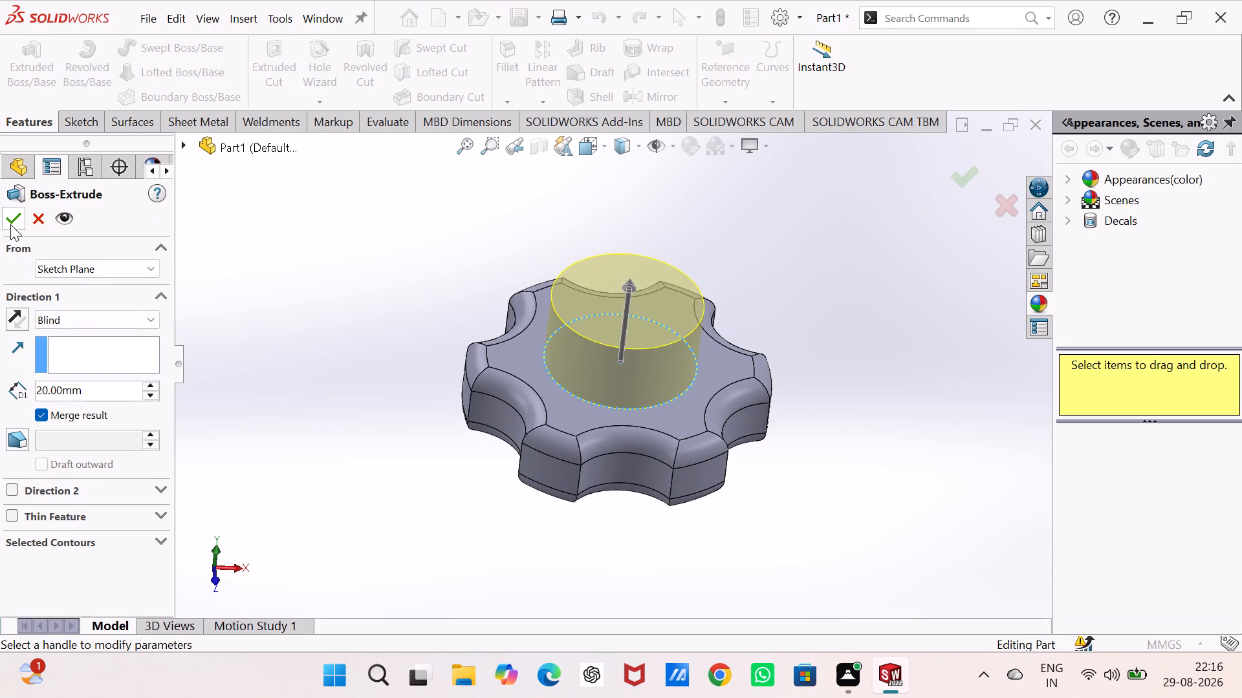
left_click(10, 224)
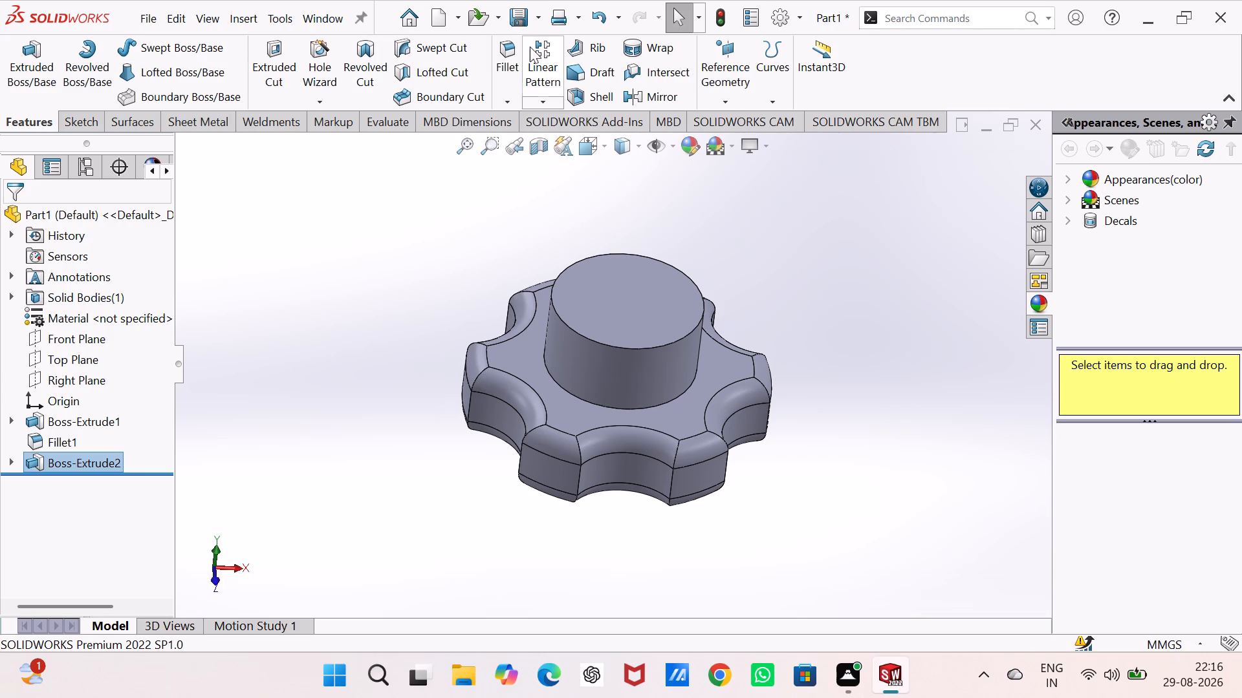
Chamfer the top face of the cylindrical boss with a distance of 4 mm at 45 degrees.
left_click(514, 98)
left_click(516, 144)
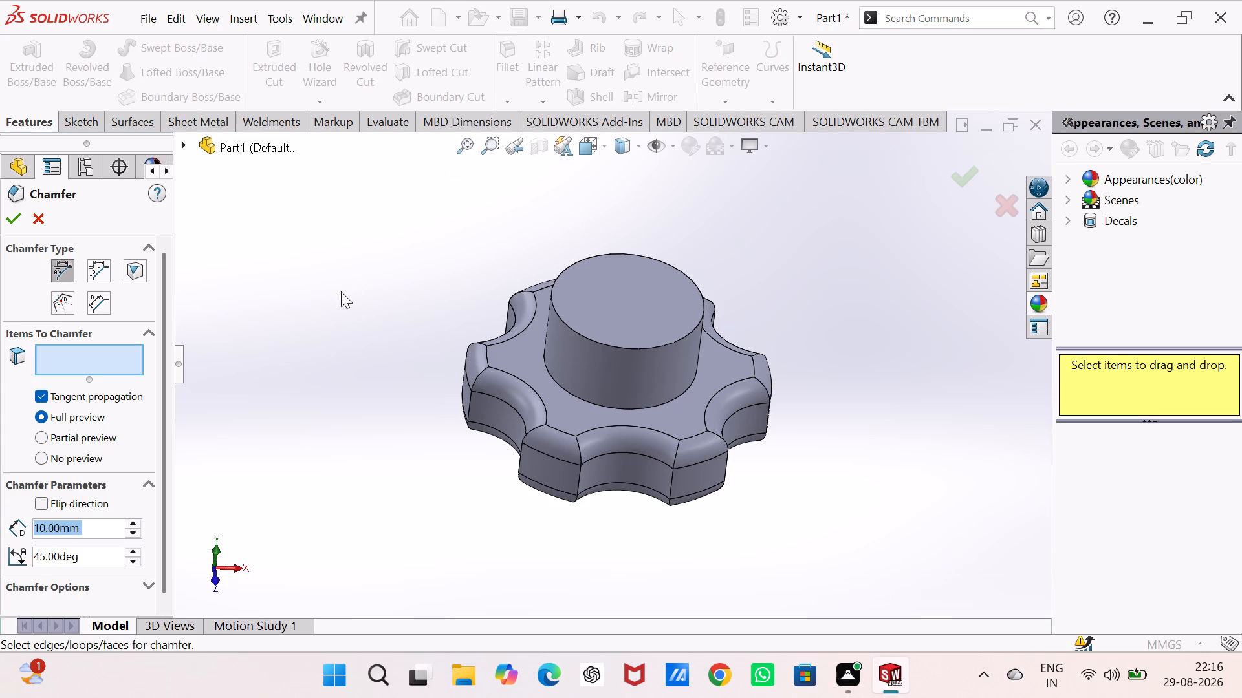
key("4")
left_click(423, 185)
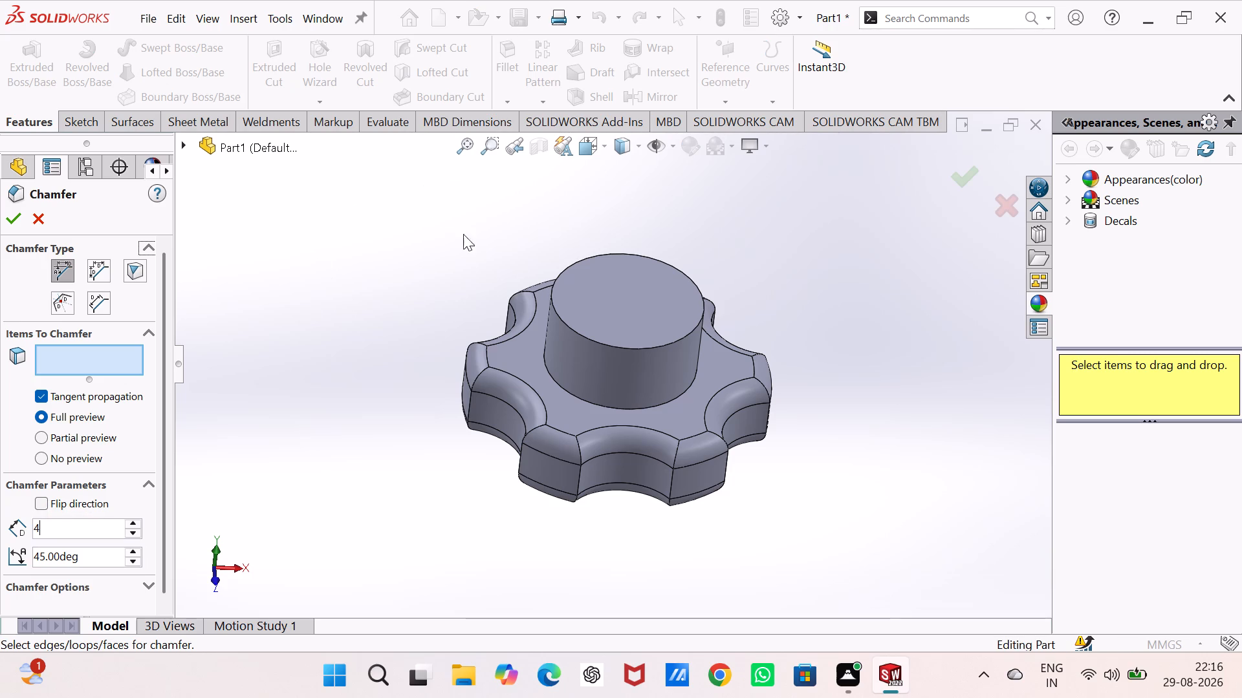
left_click(602, 341)
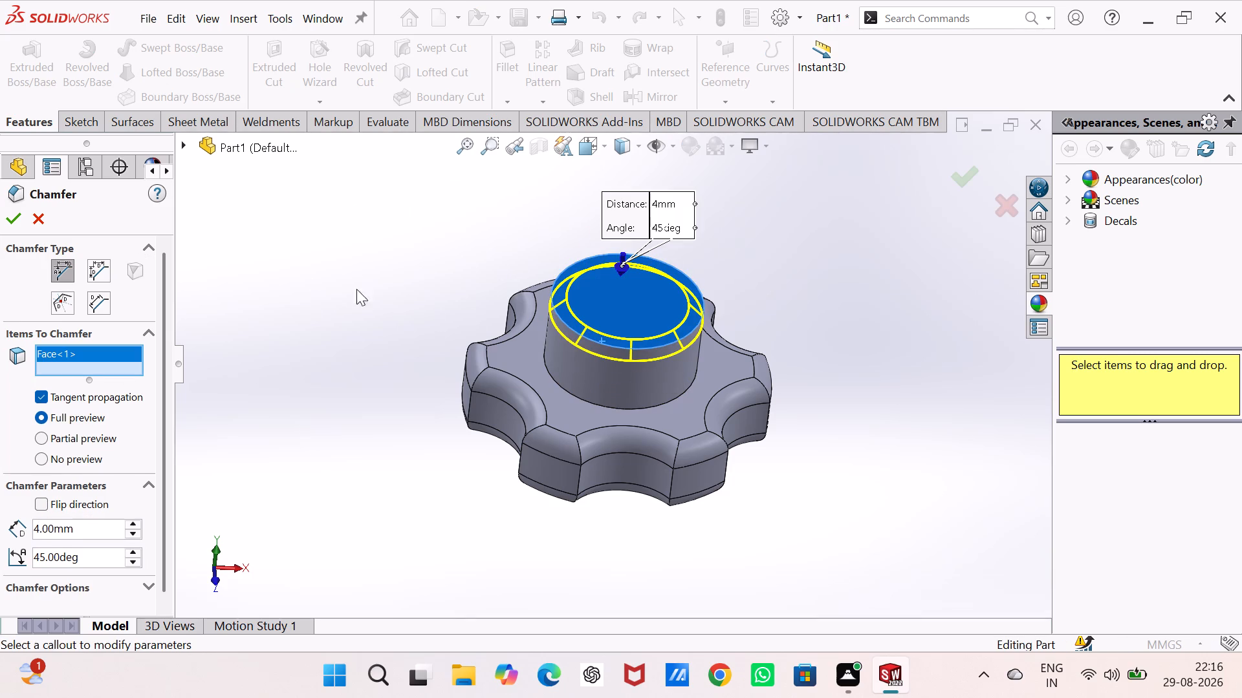
left_click(12, 216)
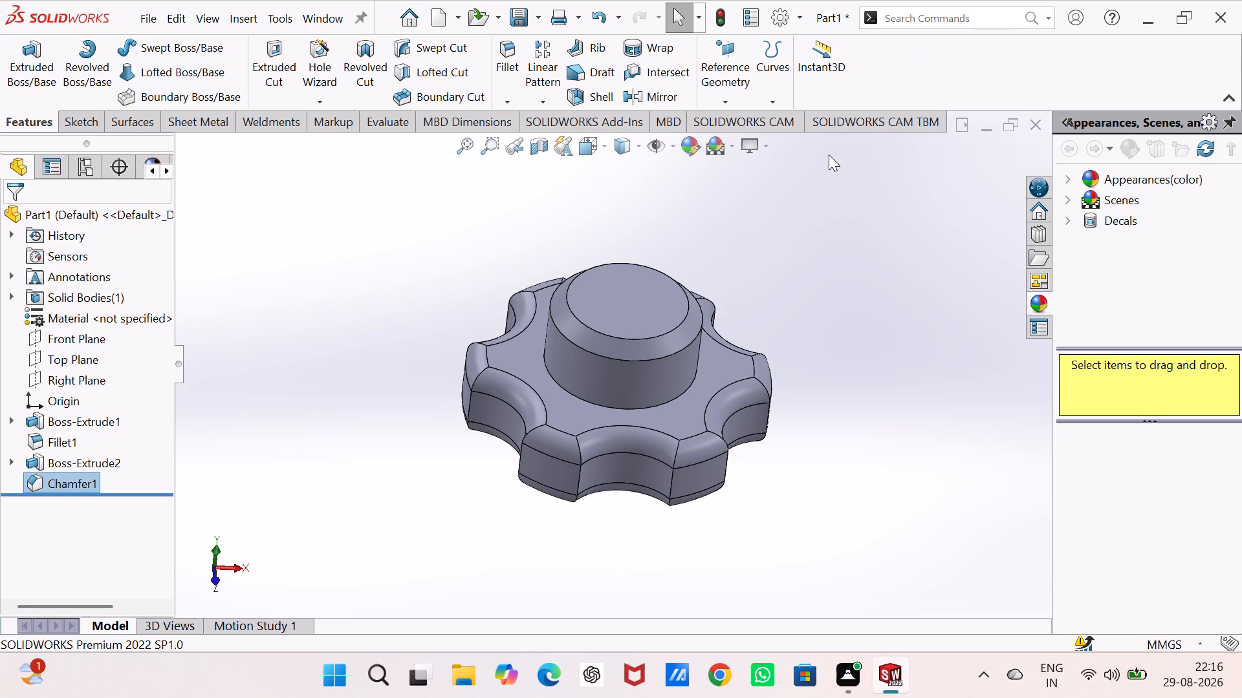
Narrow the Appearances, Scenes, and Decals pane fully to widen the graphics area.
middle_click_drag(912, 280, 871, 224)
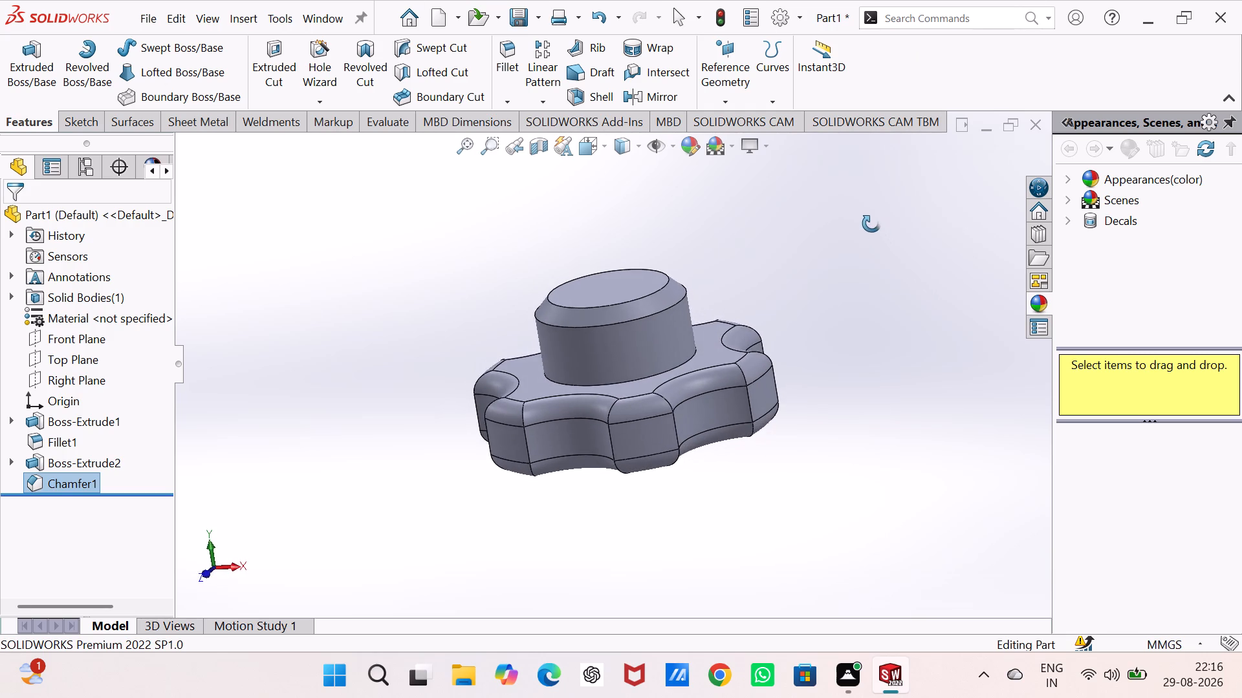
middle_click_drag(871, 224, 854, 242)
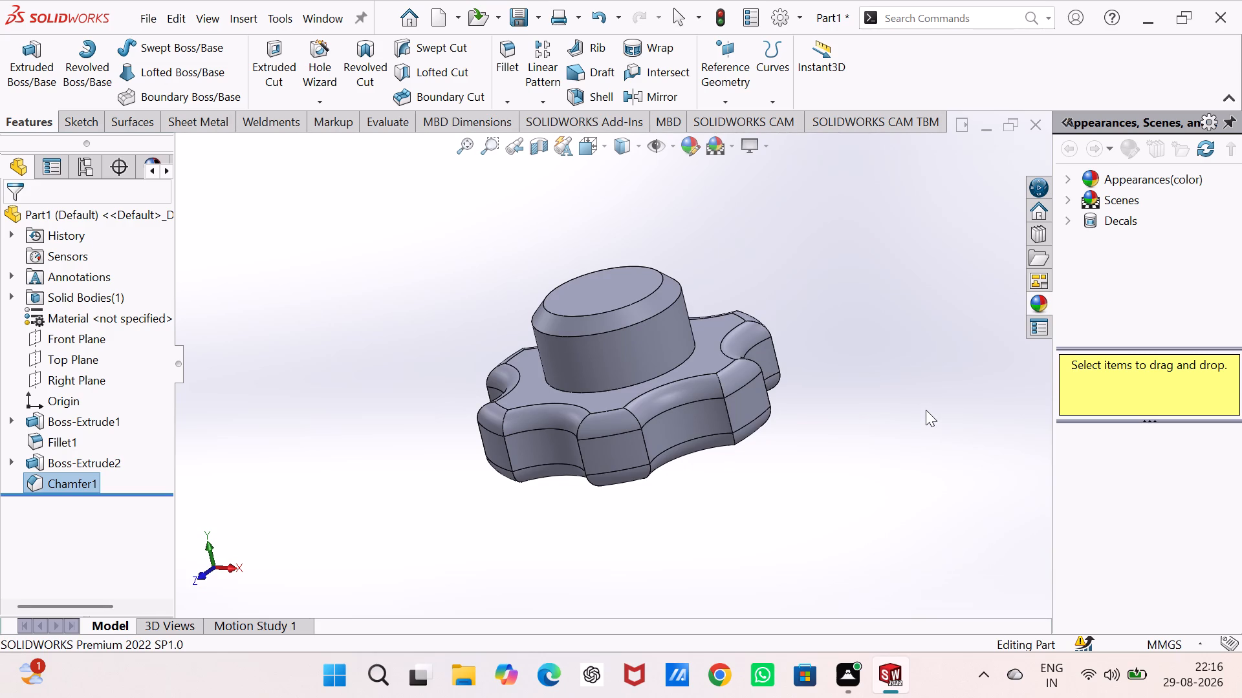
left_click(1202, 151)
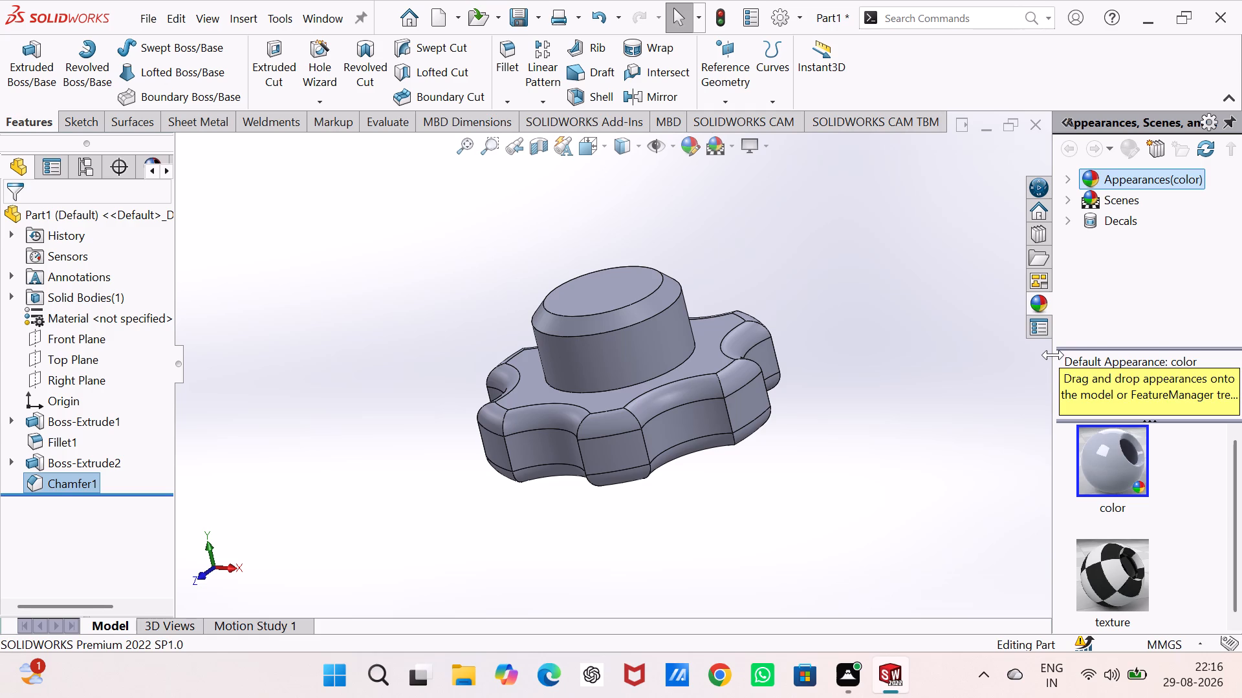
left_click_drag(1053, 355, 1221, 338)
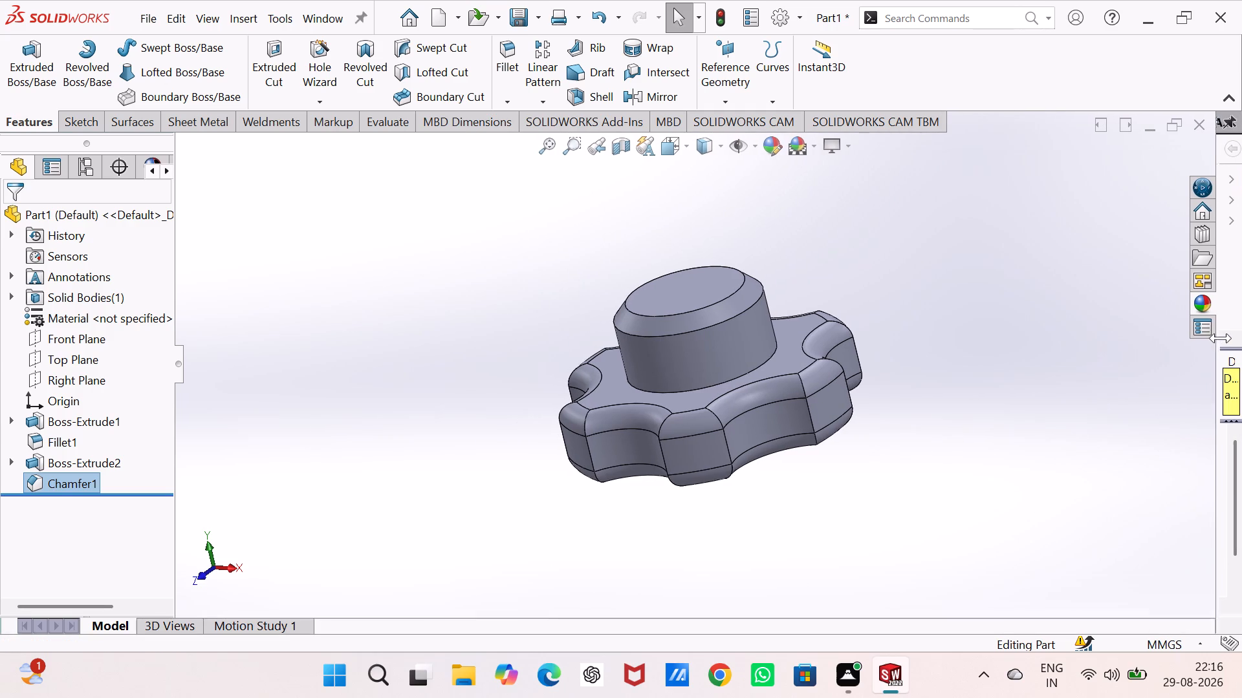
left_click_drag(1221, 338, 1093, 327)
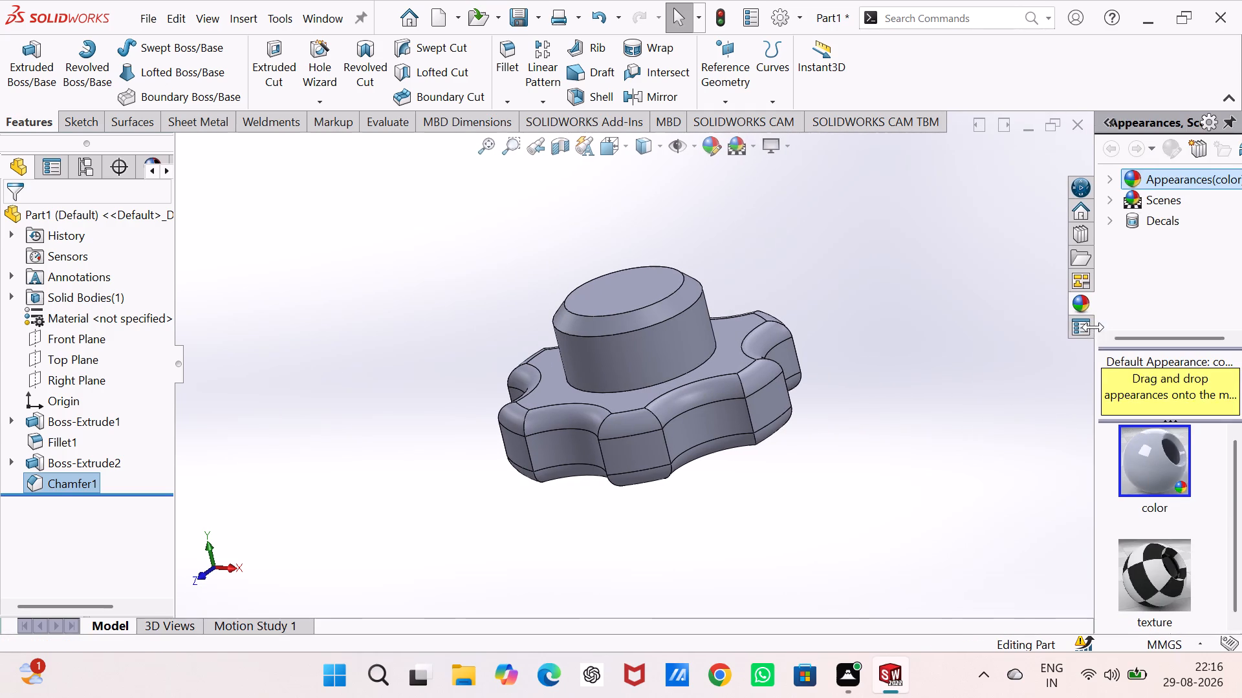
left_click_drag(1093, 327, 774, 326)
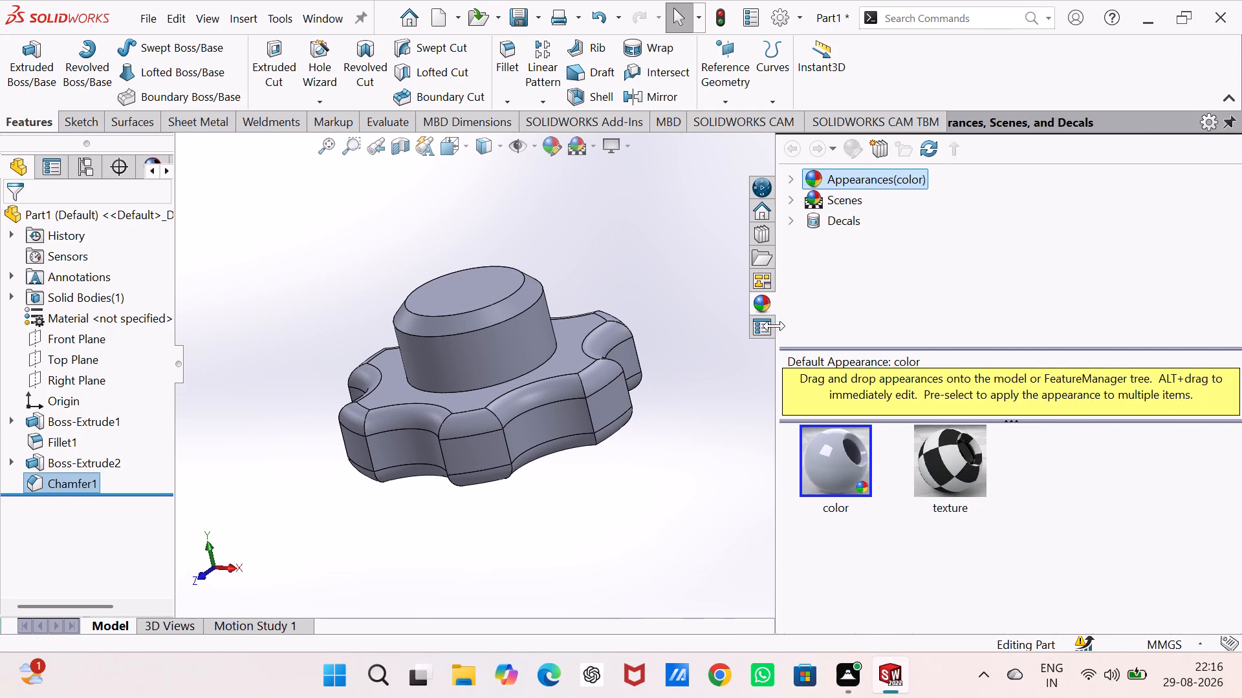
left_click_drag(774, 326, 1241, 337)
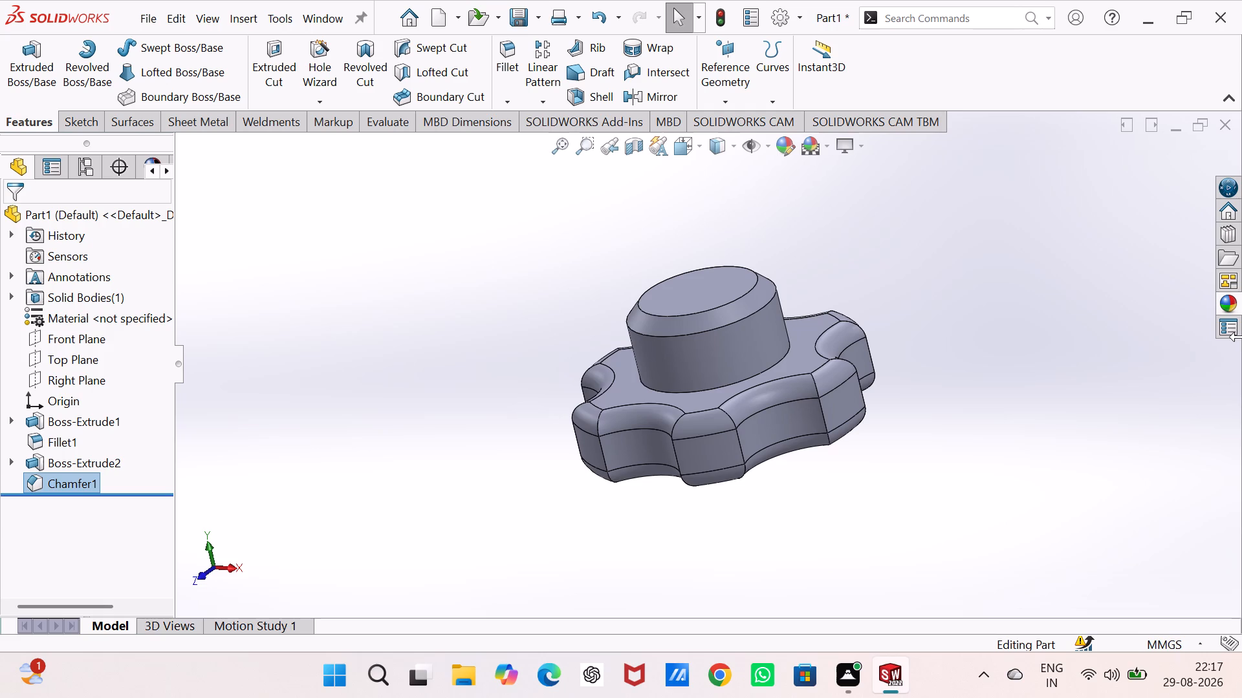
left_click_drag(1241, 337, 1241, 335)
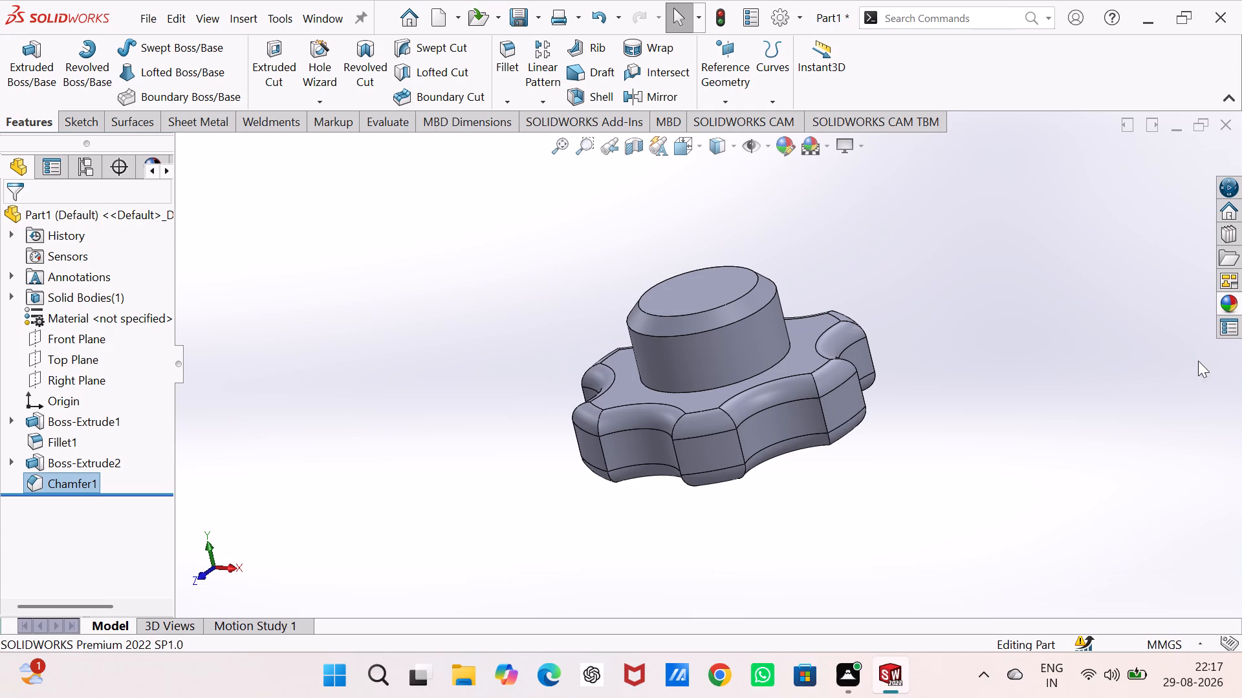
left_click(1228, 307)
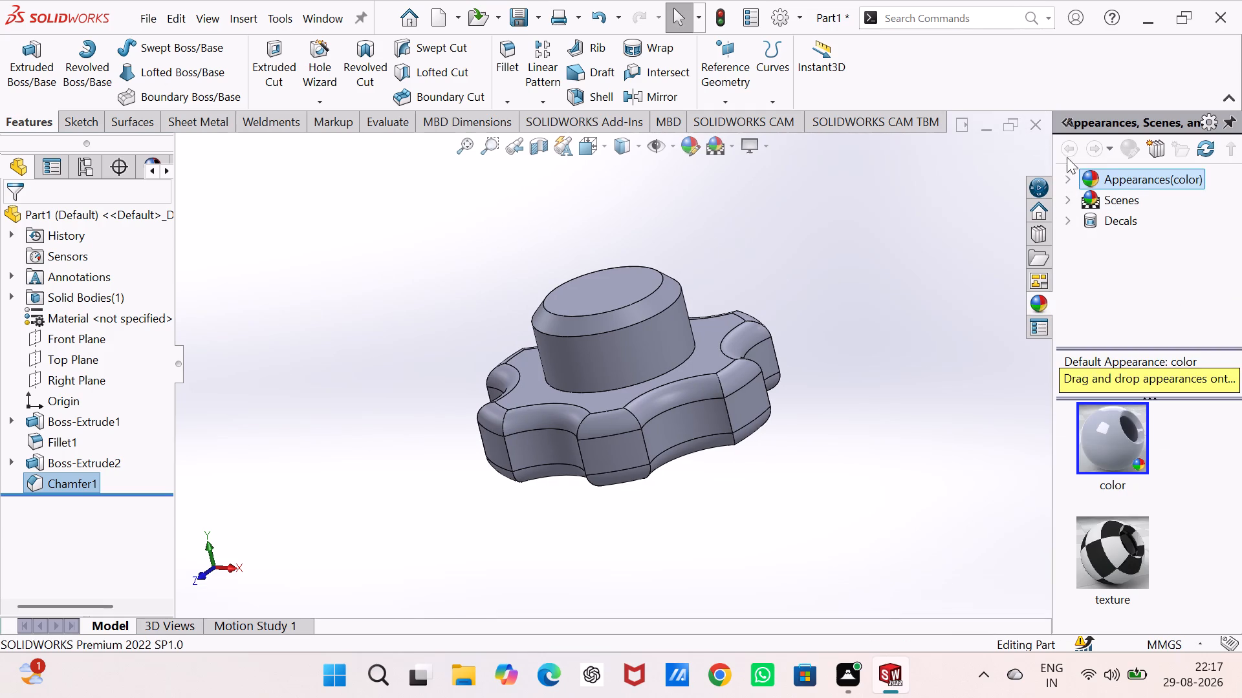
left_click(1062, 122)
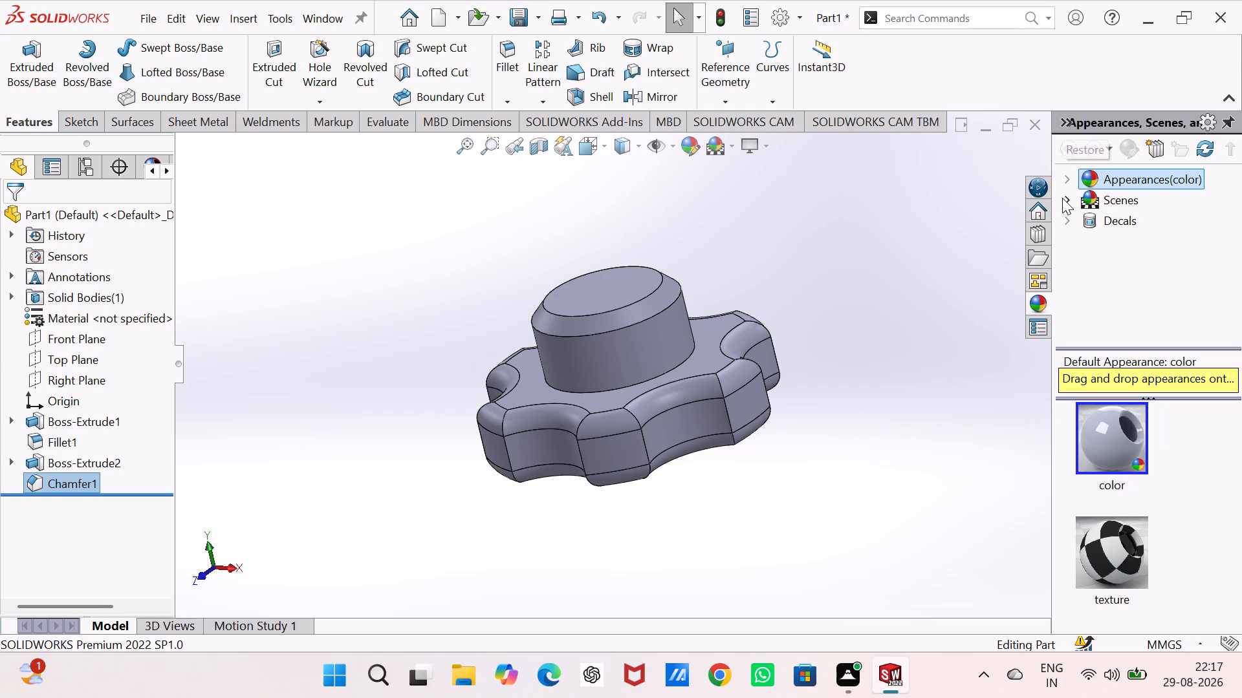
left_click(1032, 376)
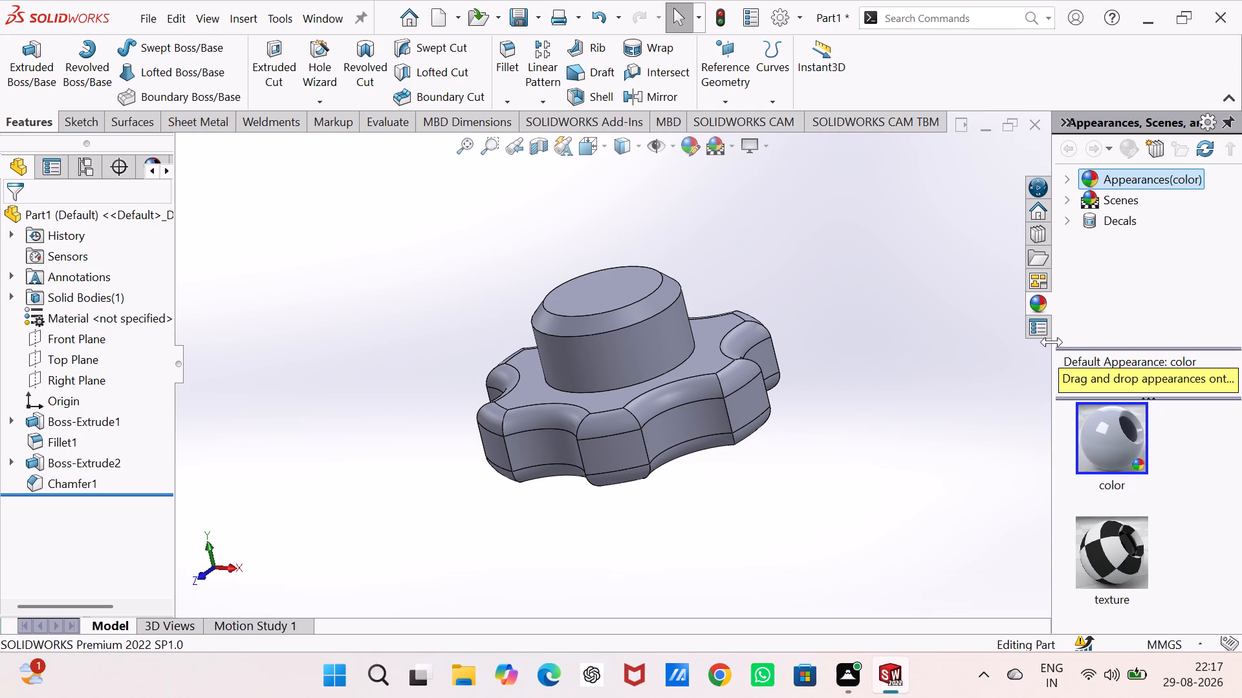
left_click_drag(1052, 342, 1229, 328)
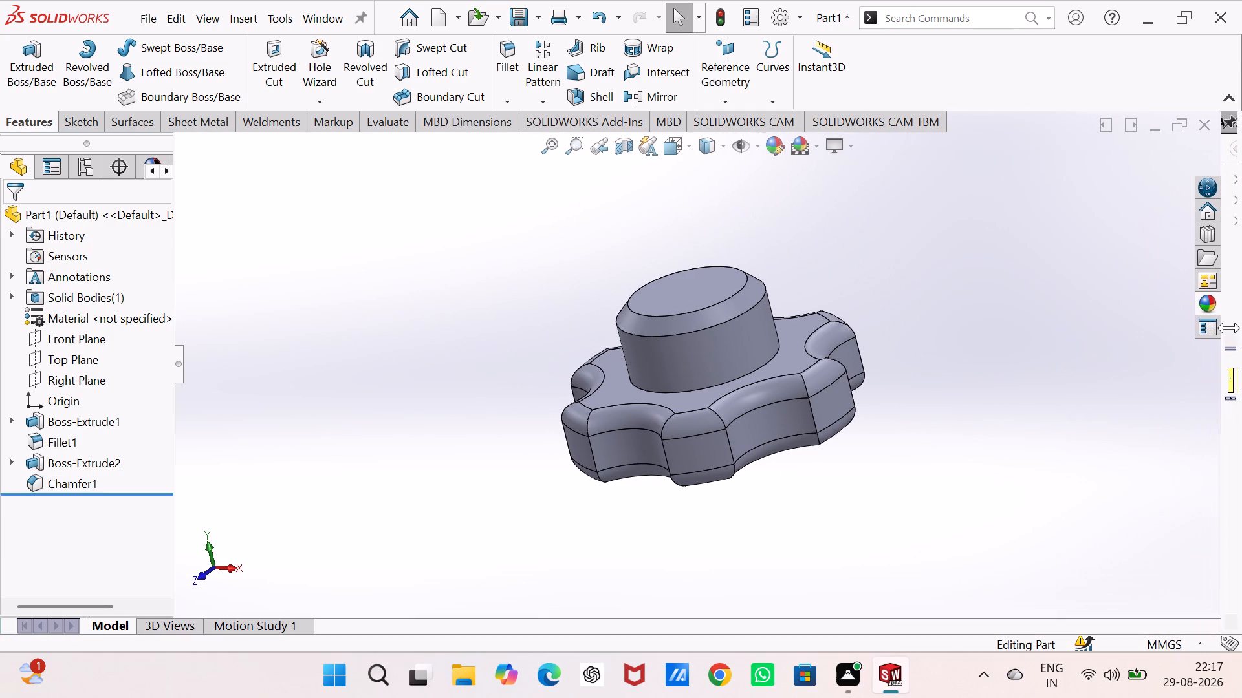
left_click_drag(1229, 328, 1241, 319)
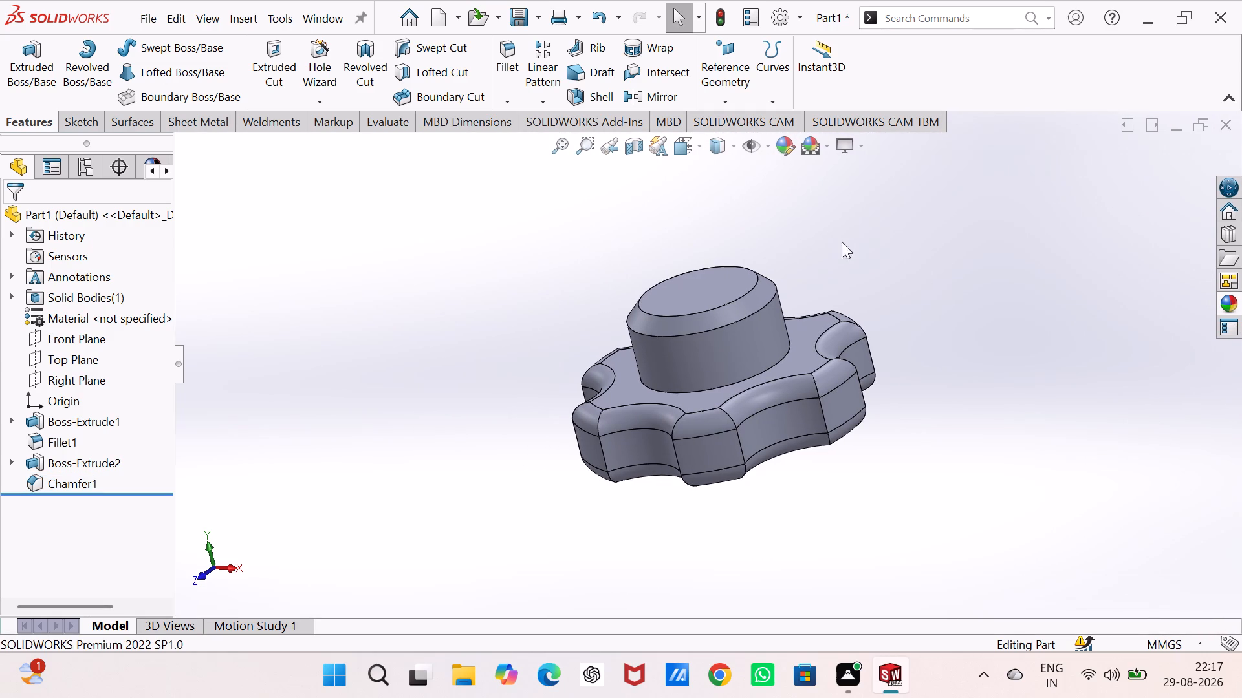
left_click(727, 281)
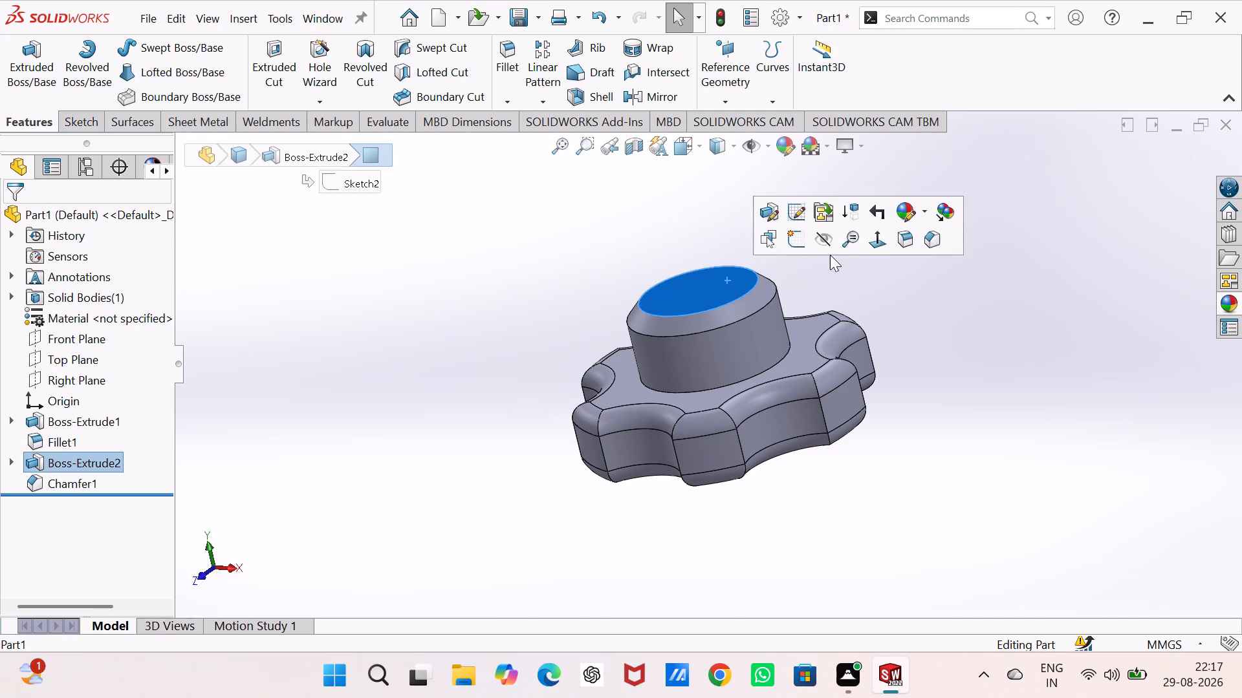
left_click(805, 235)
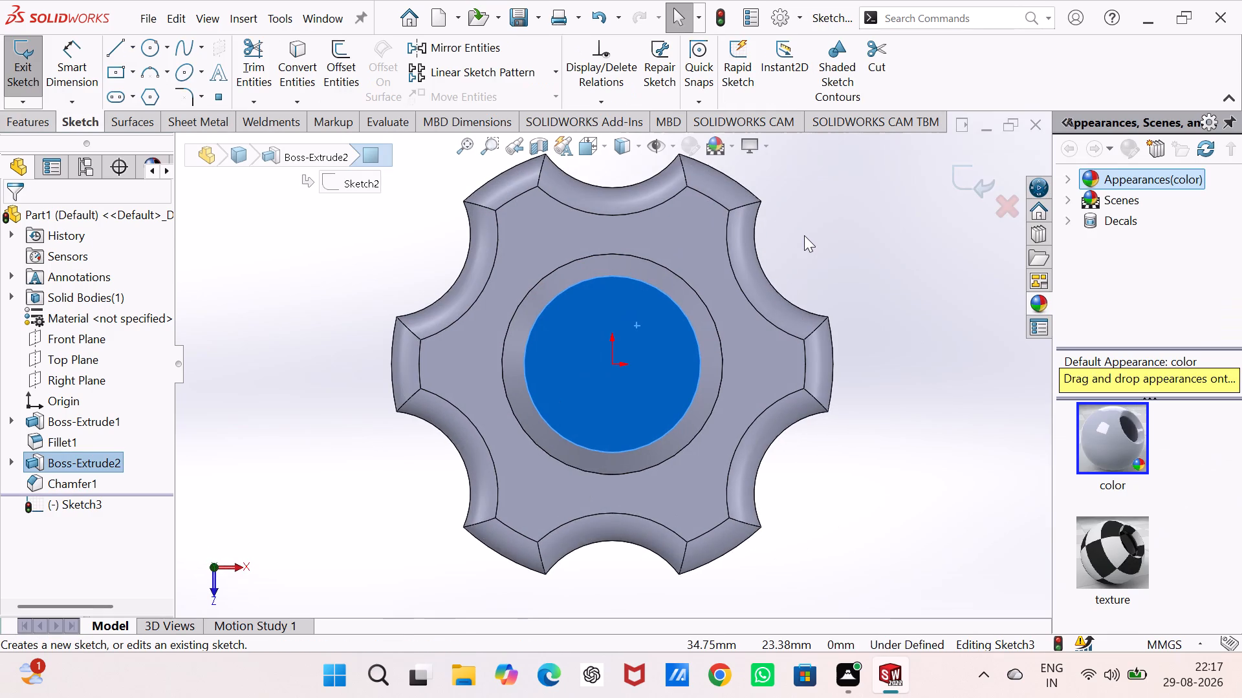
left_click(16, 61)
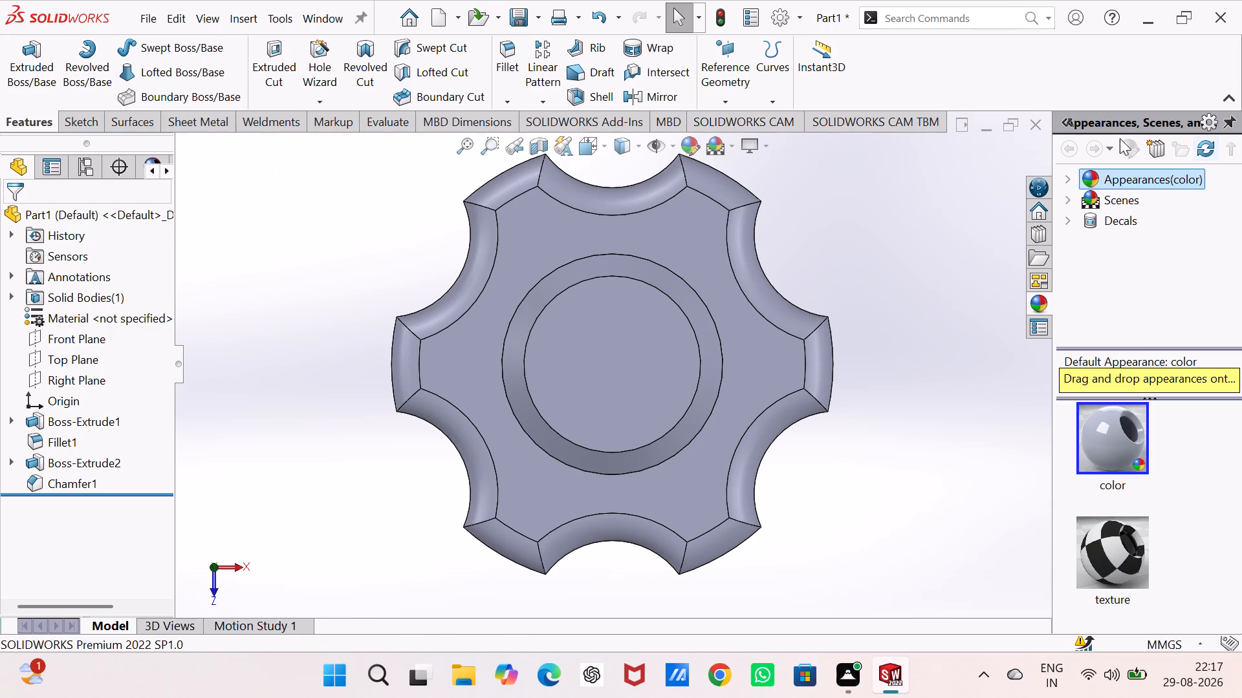
Unpin the Appearances, Scenes, and Decals pane so that it collapses automatically when not in use.
left_click(1228, 151)
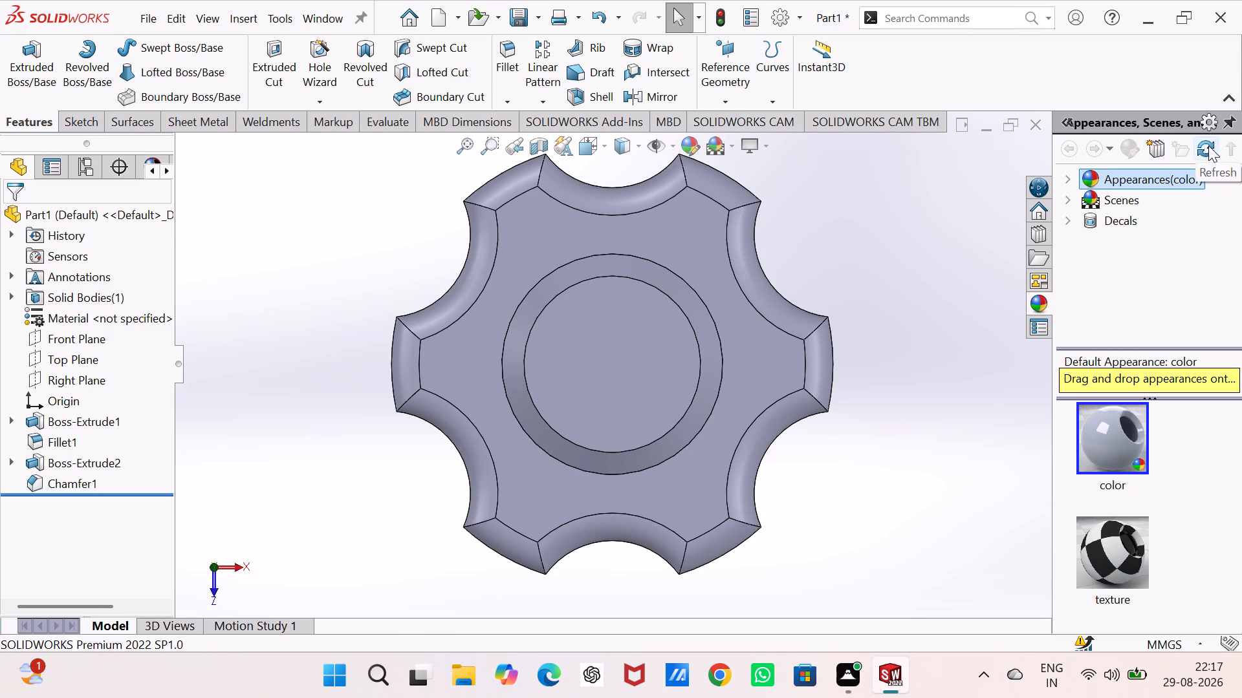
left_click(1208, 145)
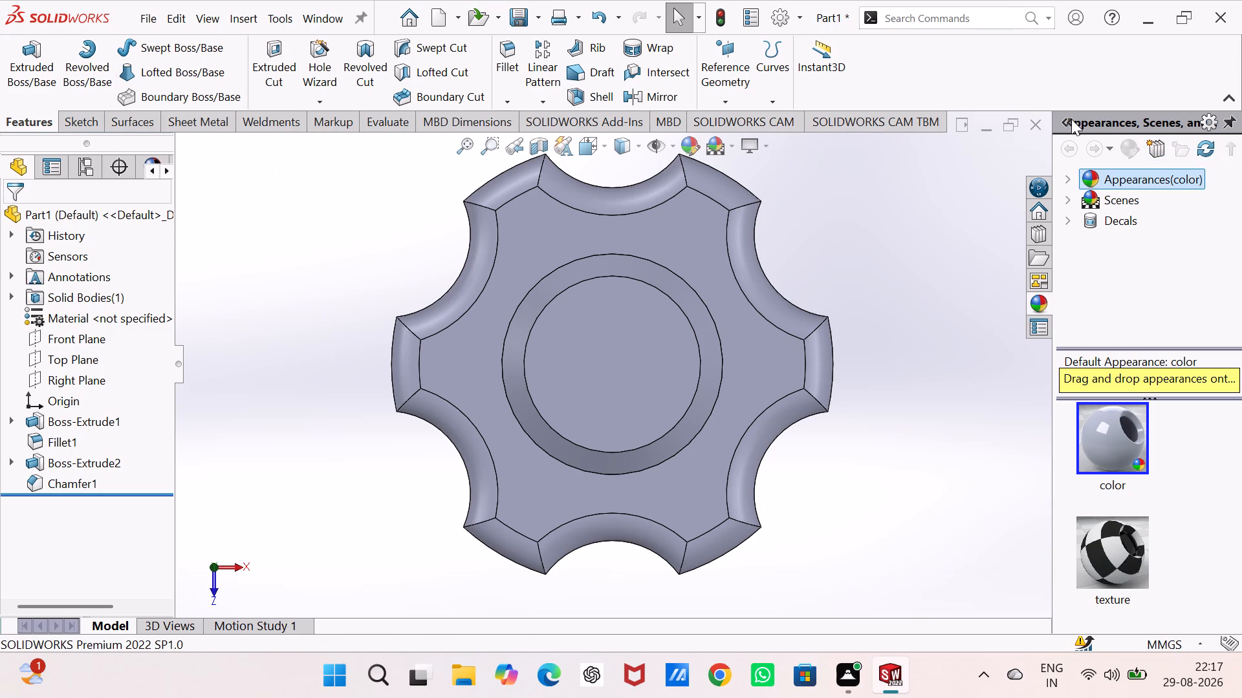
left_click(1063, 120)
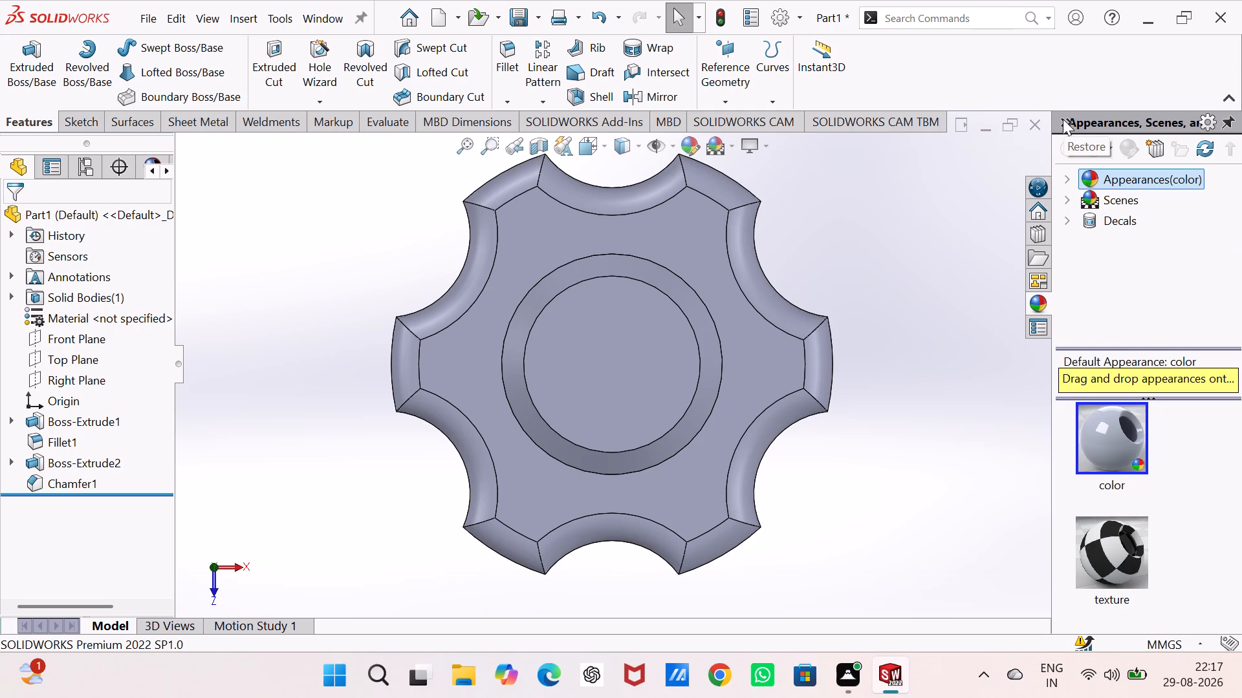
left_click(1063, 118)
left_click(1226, 123)
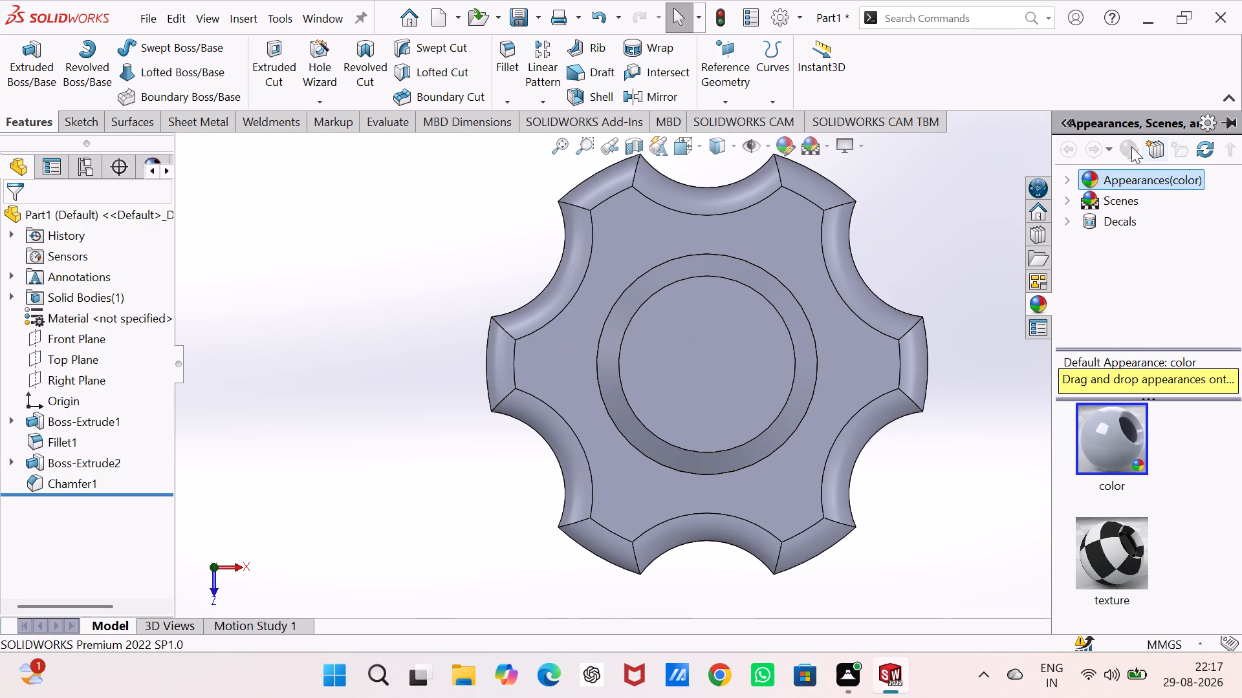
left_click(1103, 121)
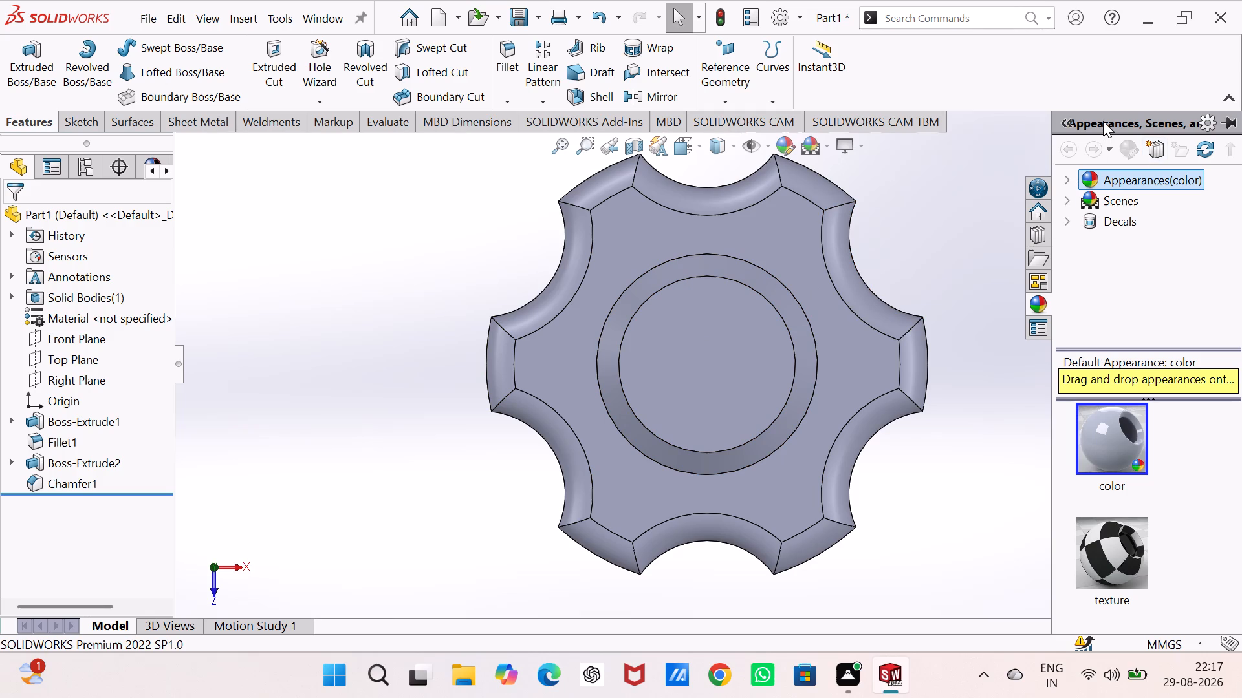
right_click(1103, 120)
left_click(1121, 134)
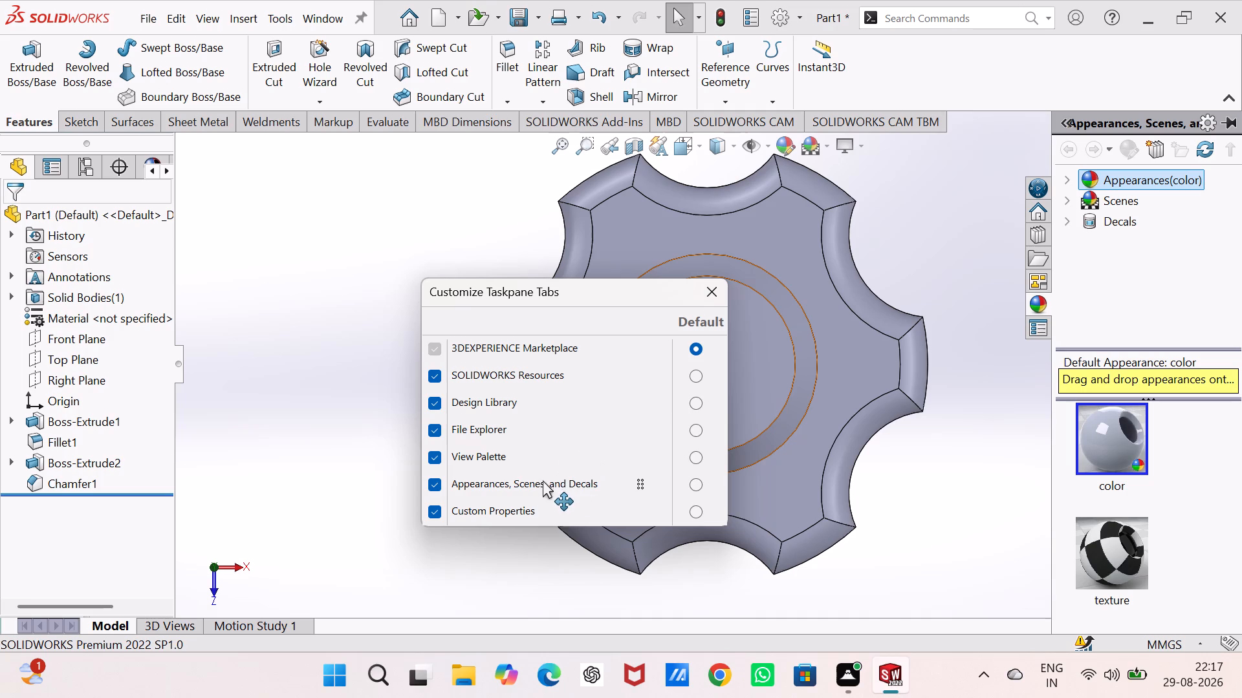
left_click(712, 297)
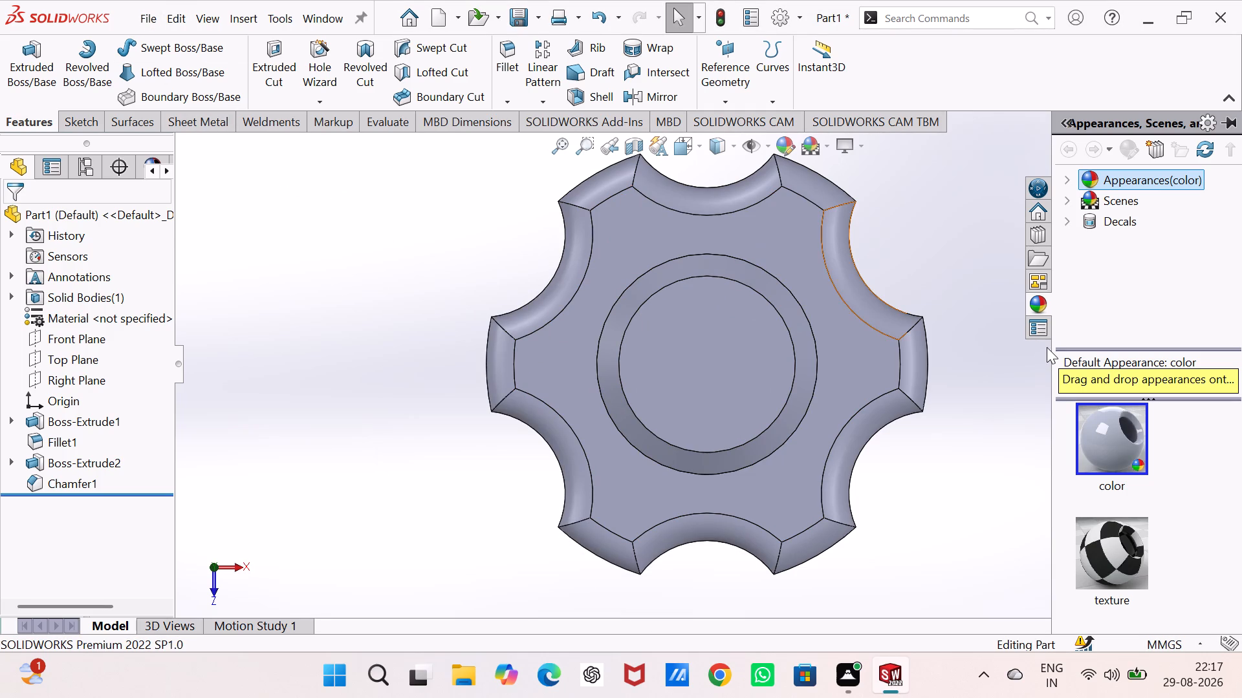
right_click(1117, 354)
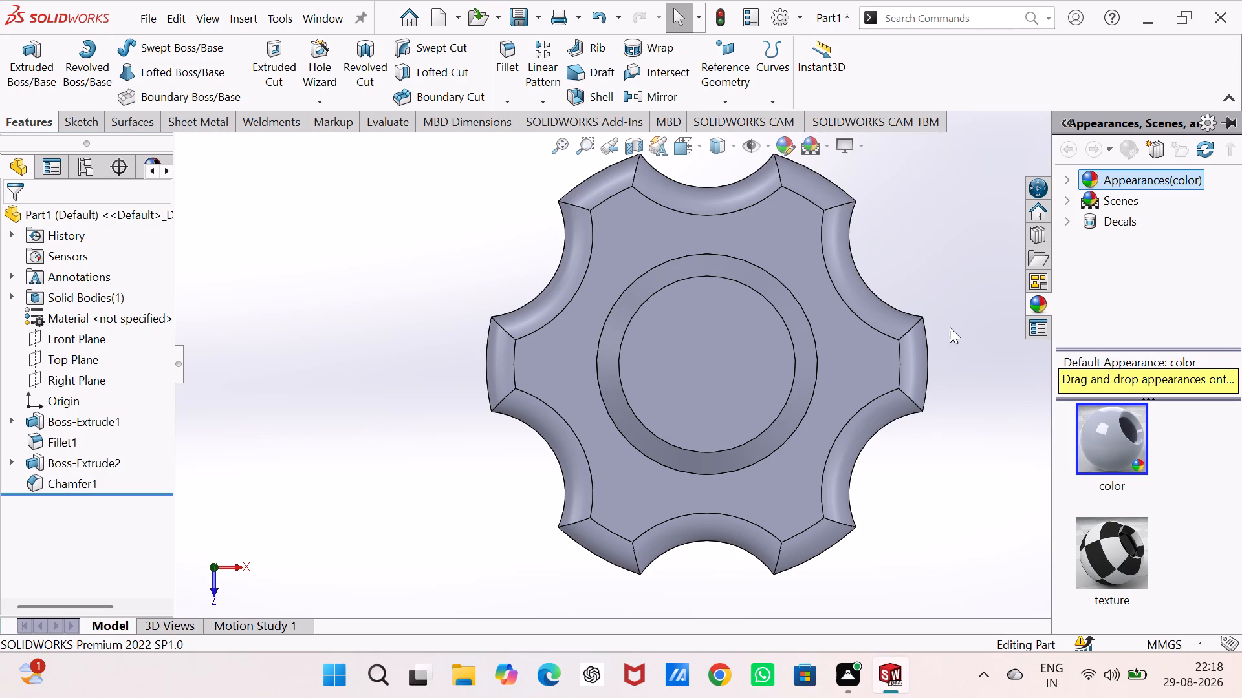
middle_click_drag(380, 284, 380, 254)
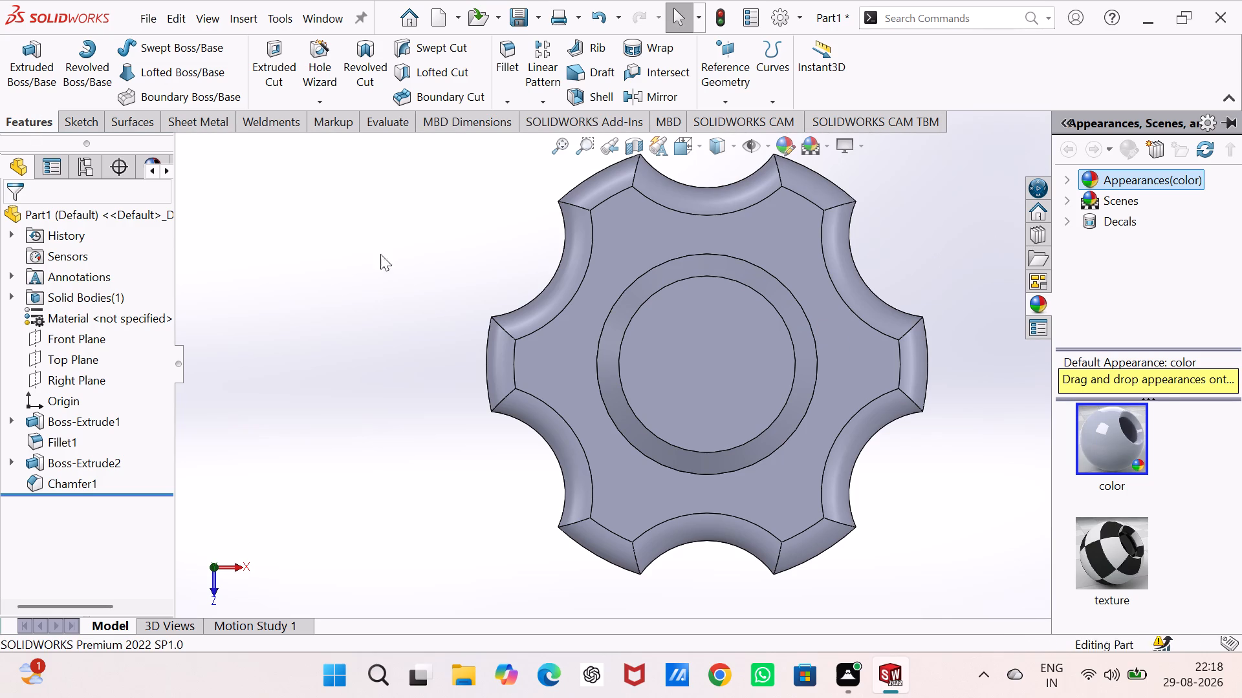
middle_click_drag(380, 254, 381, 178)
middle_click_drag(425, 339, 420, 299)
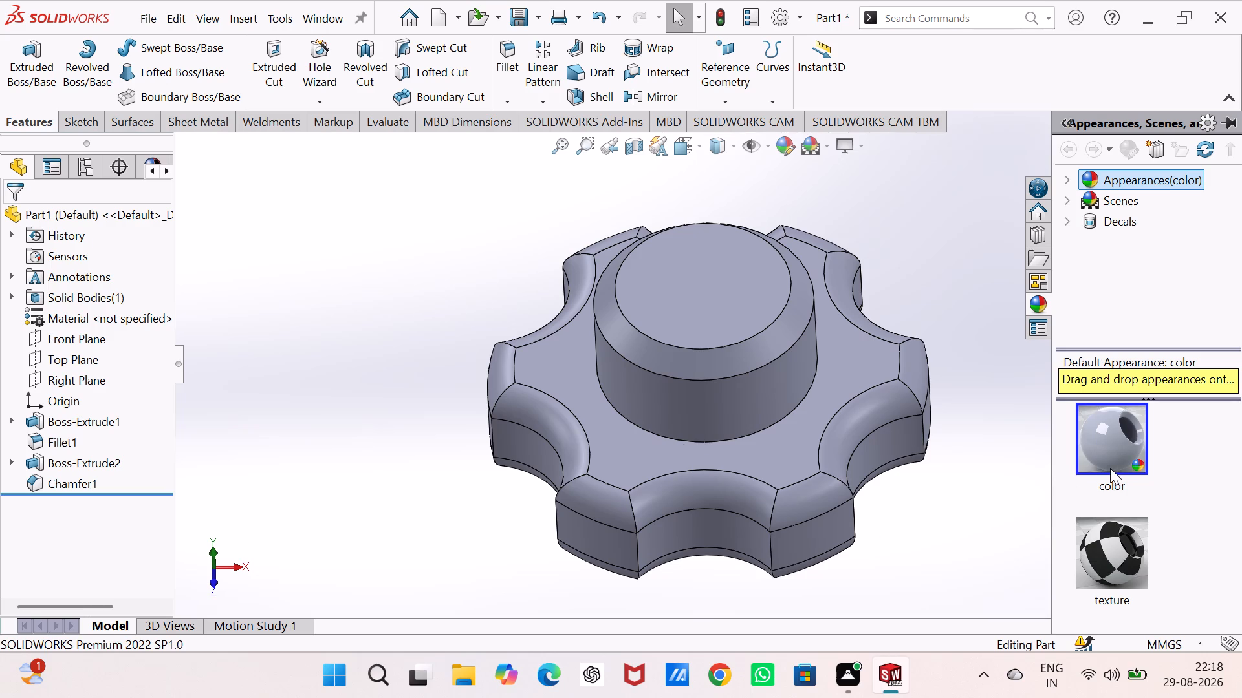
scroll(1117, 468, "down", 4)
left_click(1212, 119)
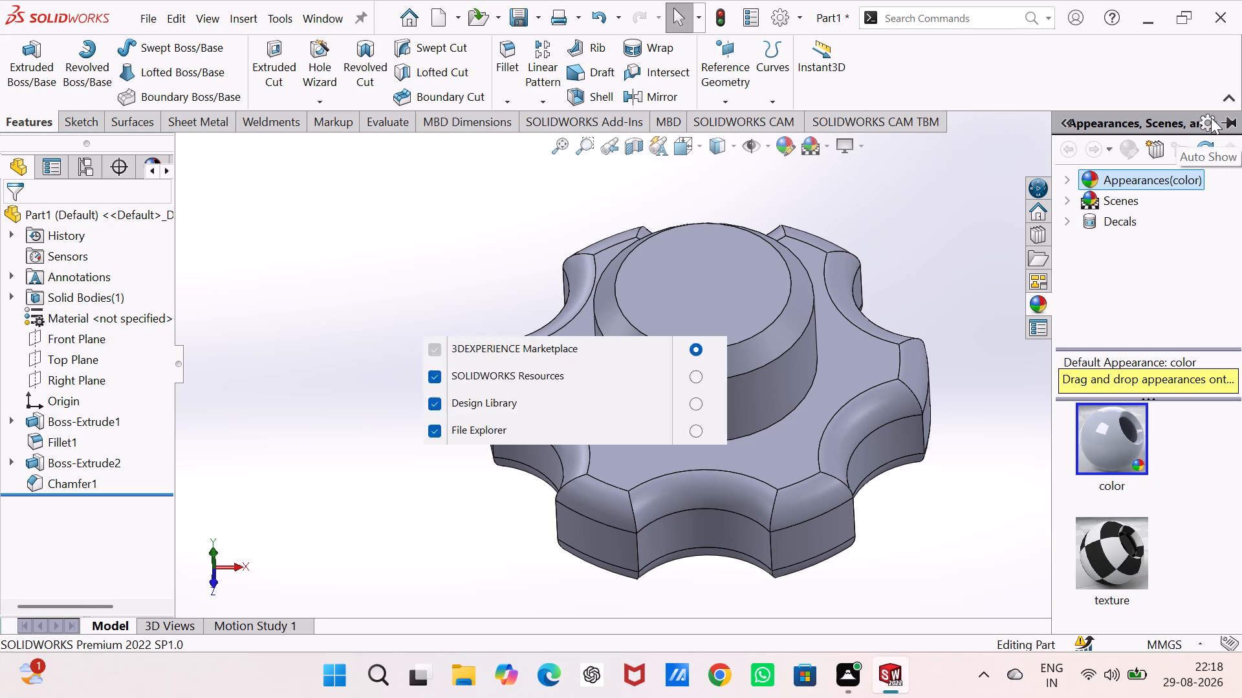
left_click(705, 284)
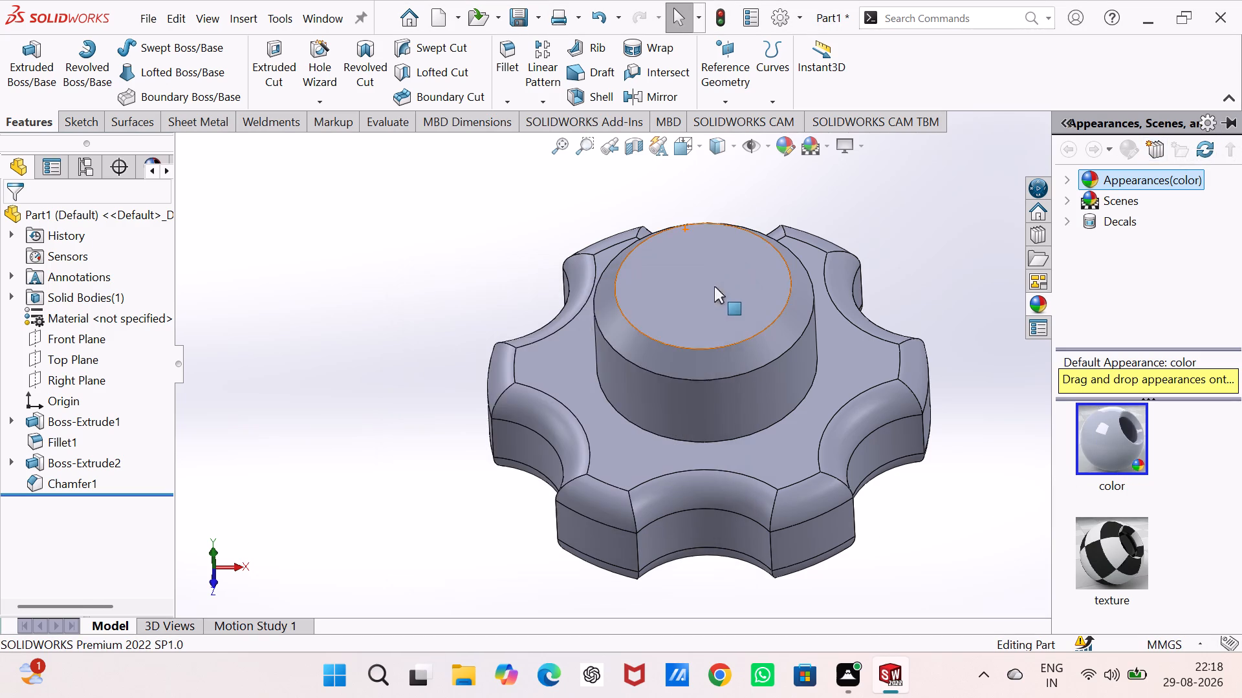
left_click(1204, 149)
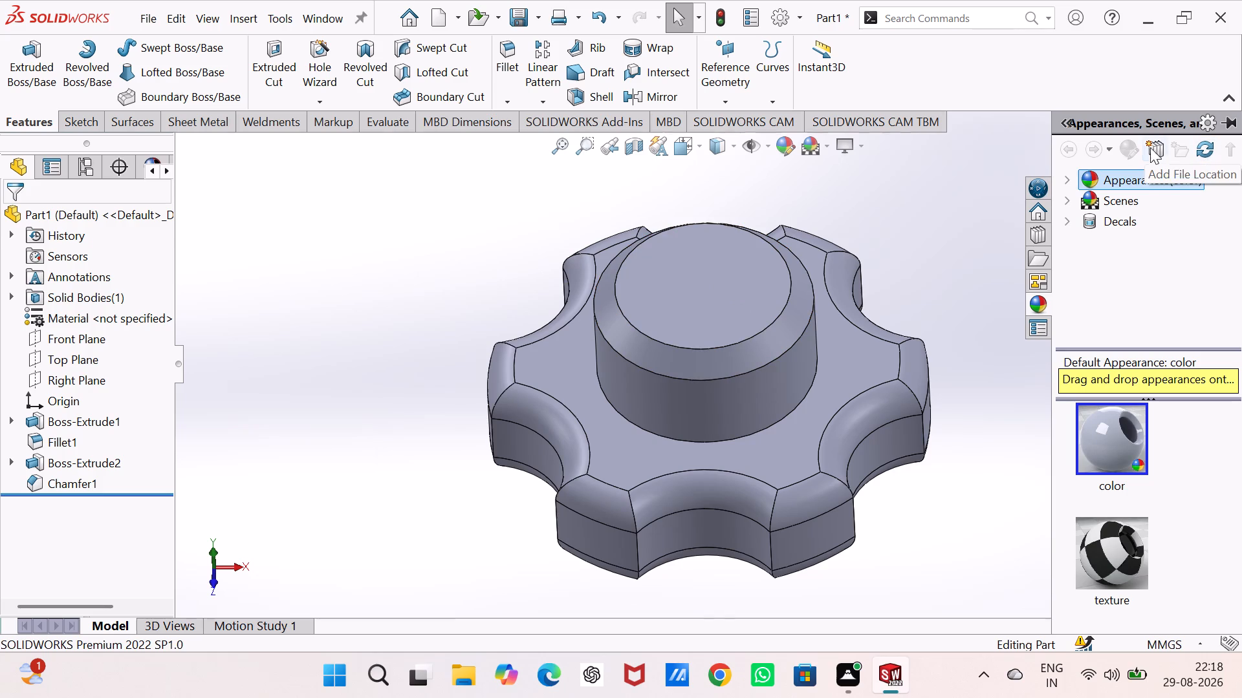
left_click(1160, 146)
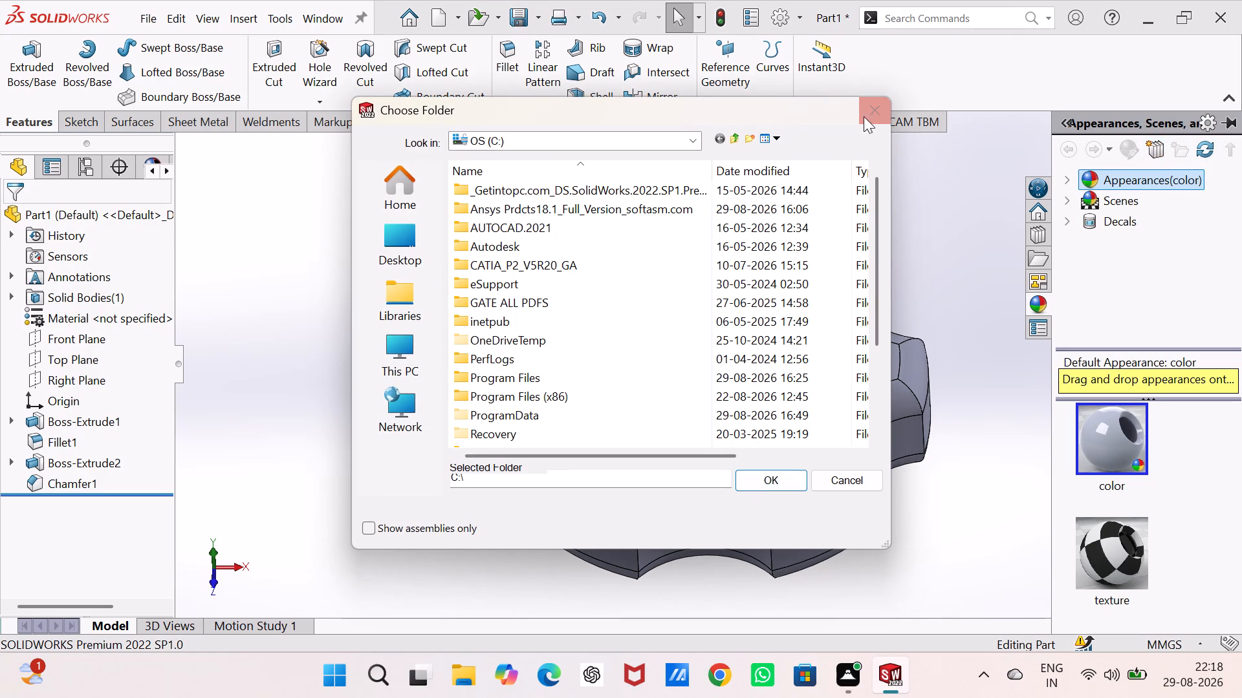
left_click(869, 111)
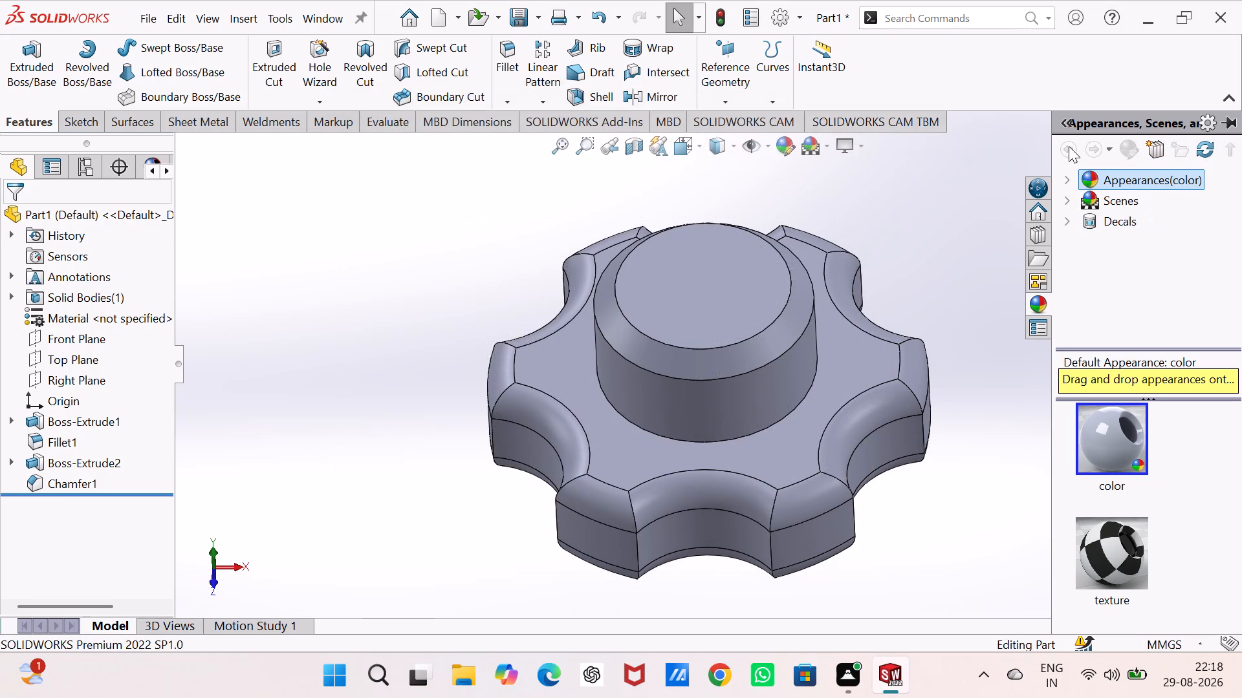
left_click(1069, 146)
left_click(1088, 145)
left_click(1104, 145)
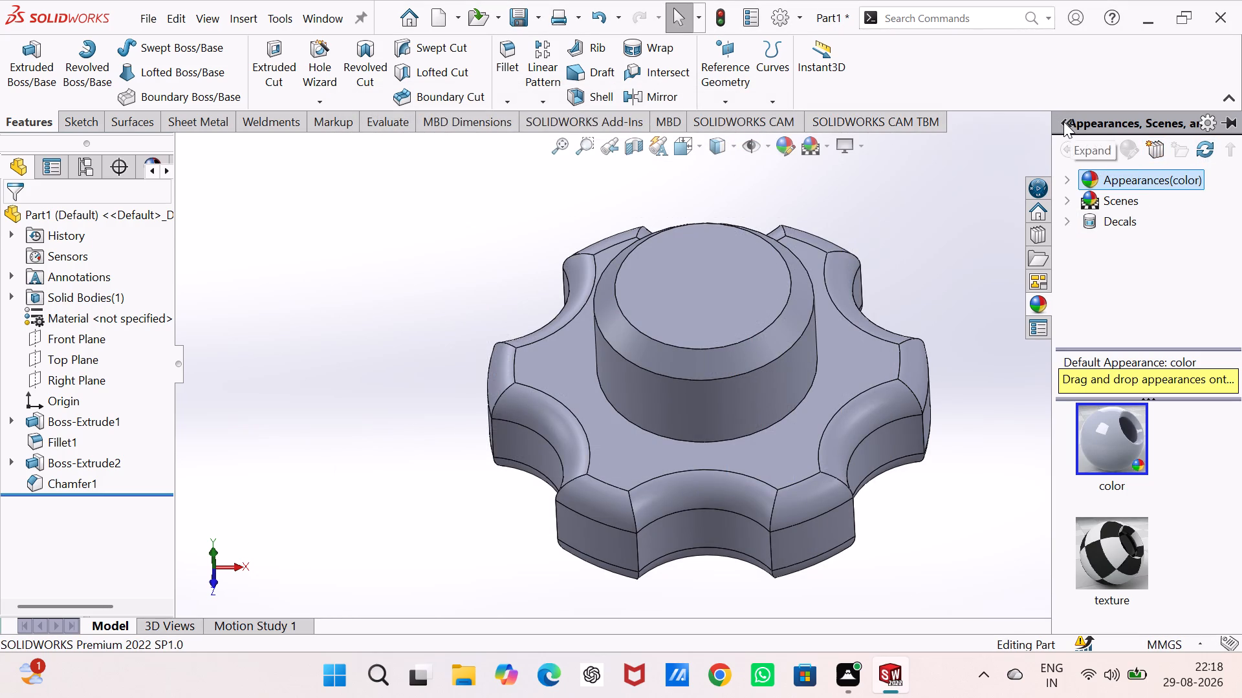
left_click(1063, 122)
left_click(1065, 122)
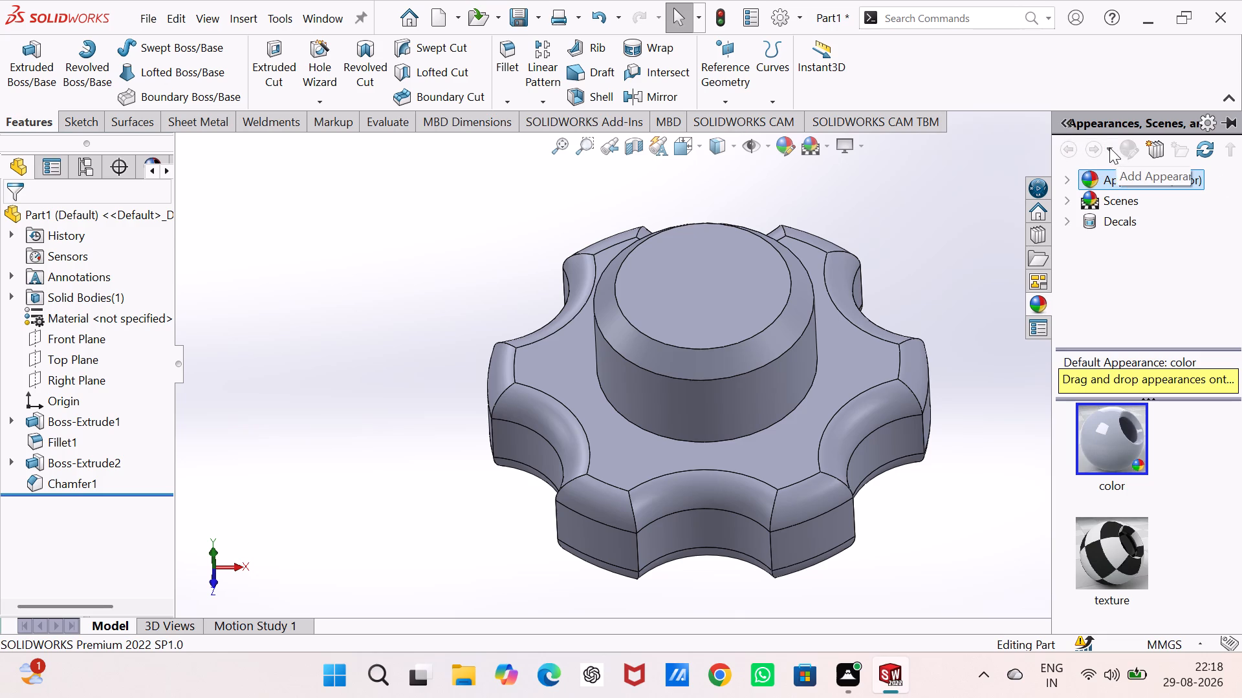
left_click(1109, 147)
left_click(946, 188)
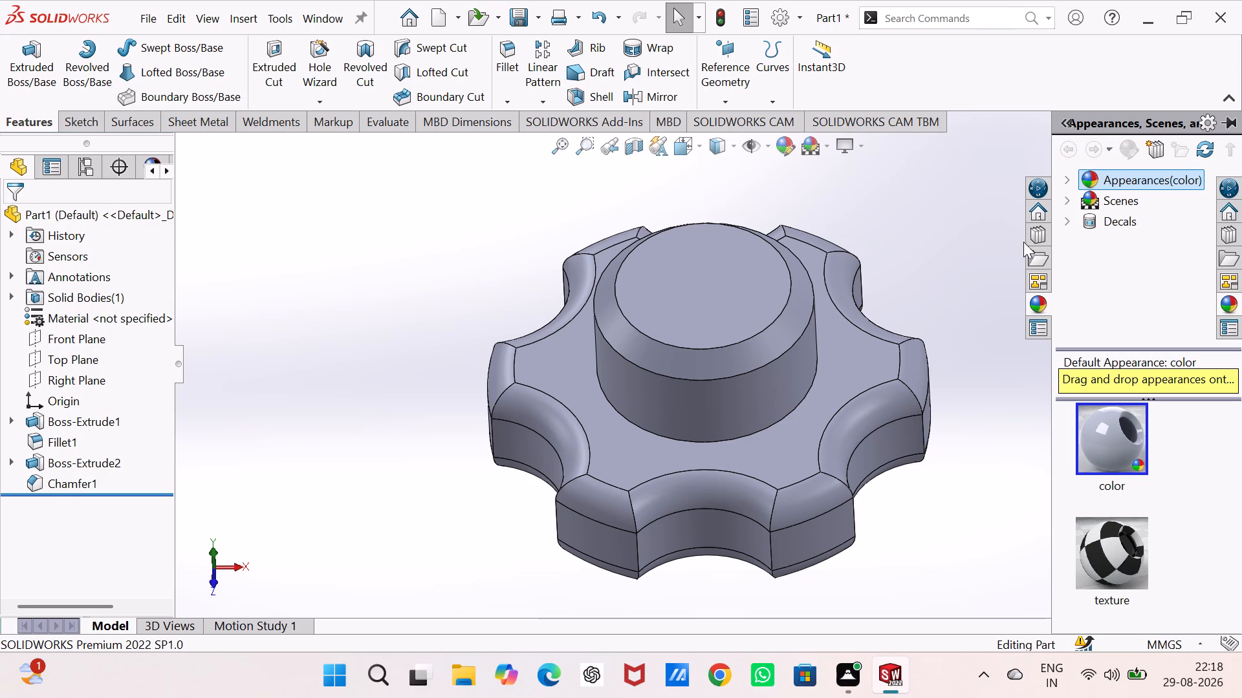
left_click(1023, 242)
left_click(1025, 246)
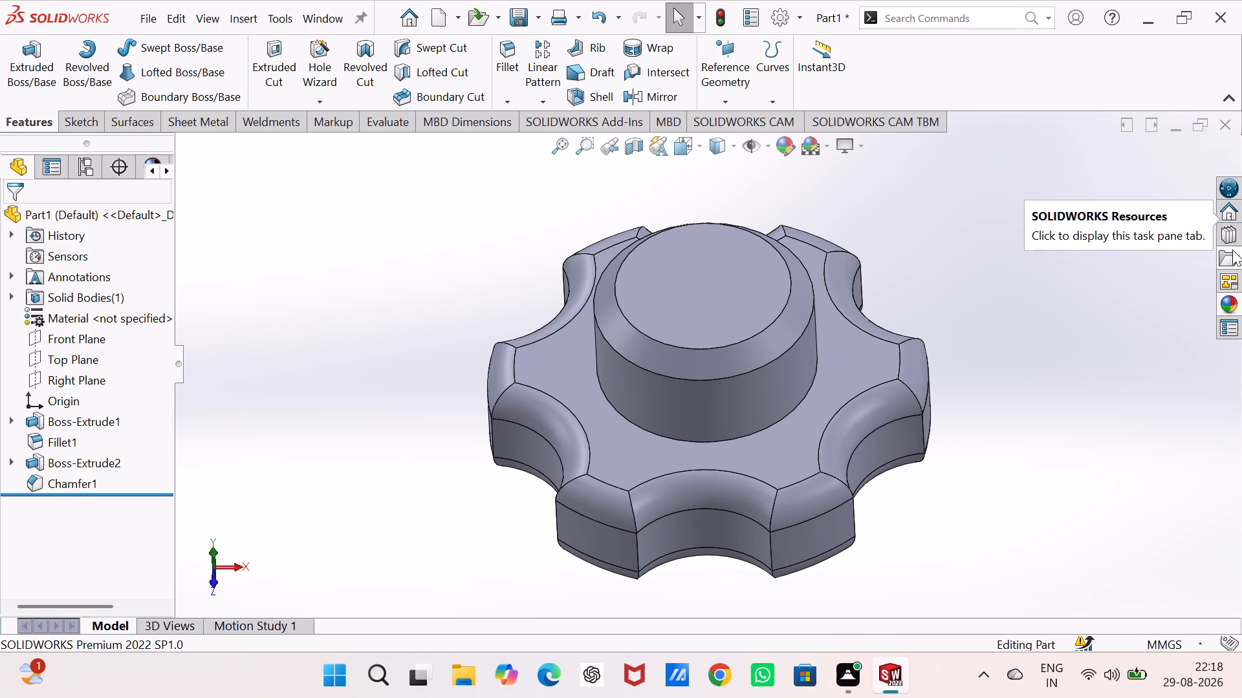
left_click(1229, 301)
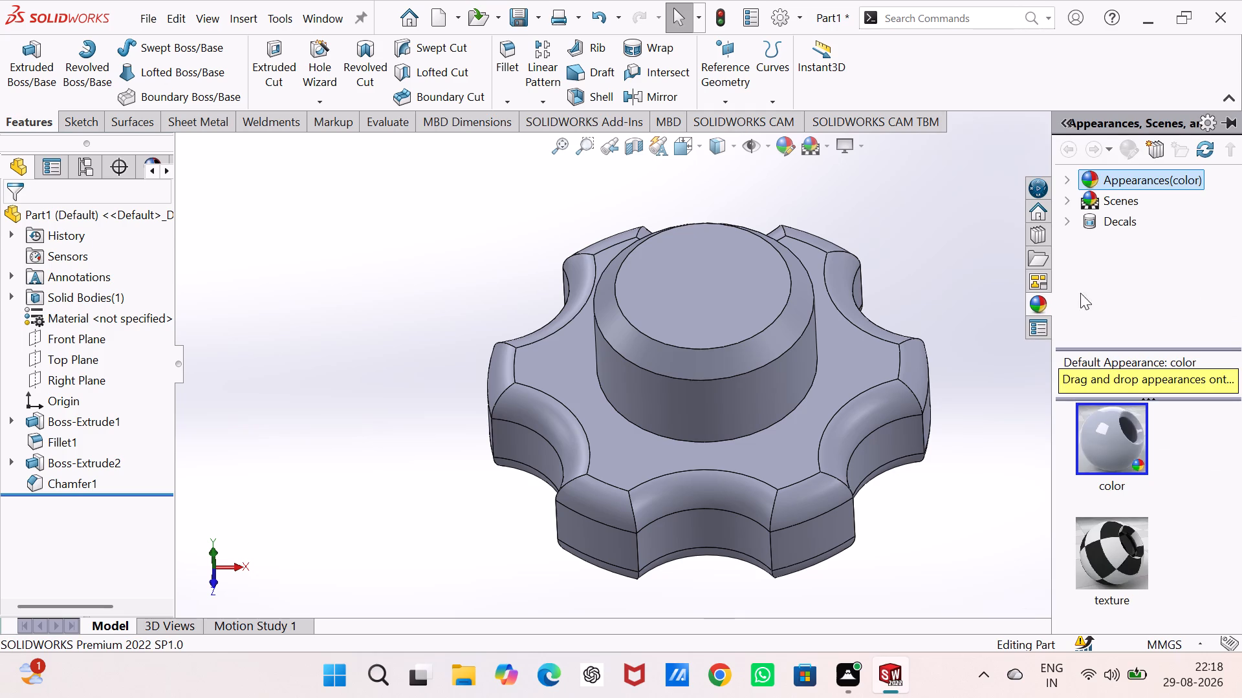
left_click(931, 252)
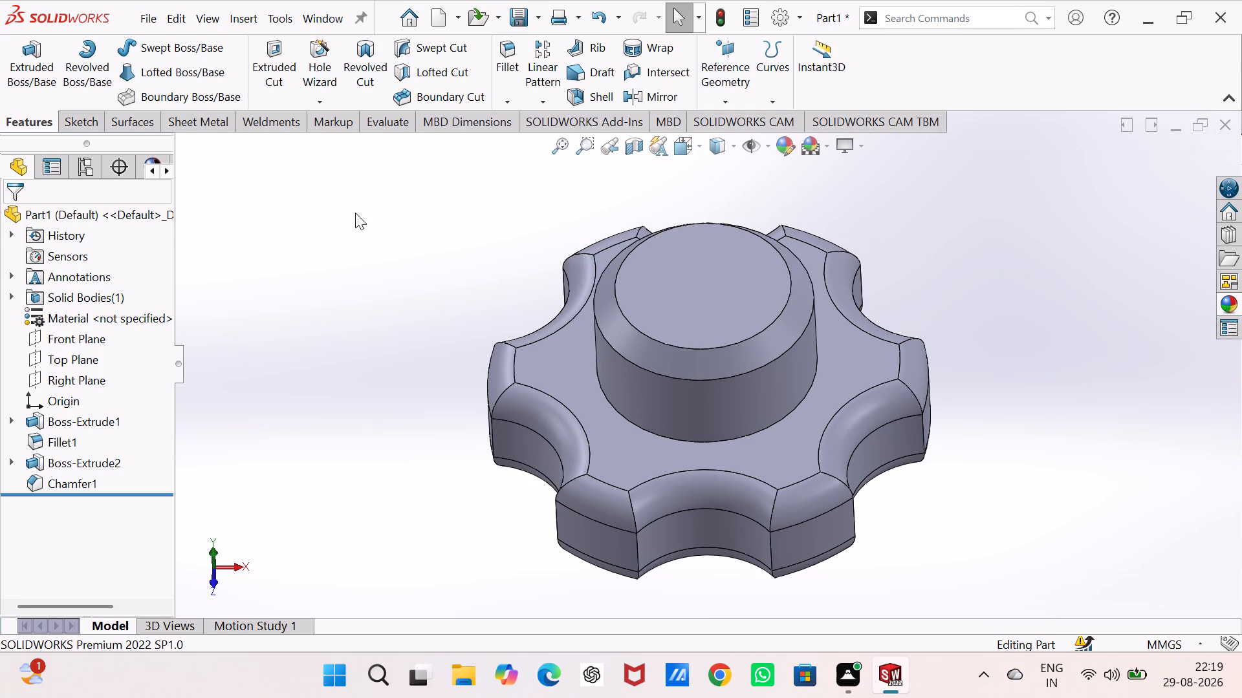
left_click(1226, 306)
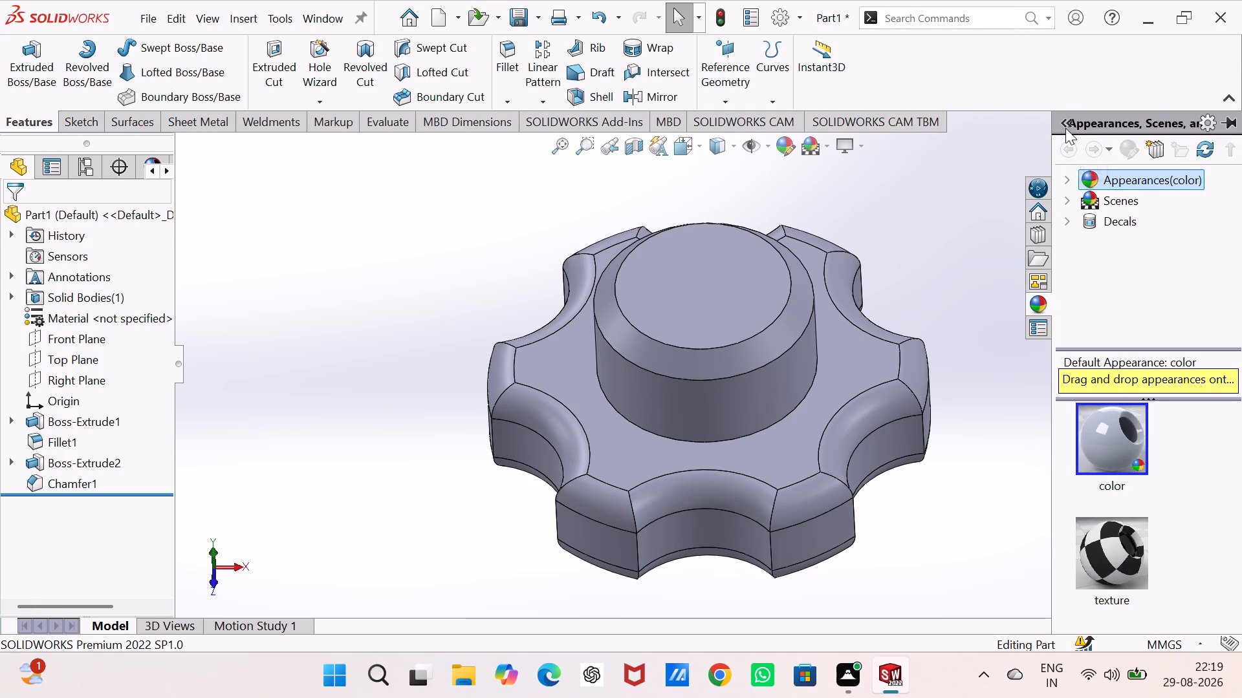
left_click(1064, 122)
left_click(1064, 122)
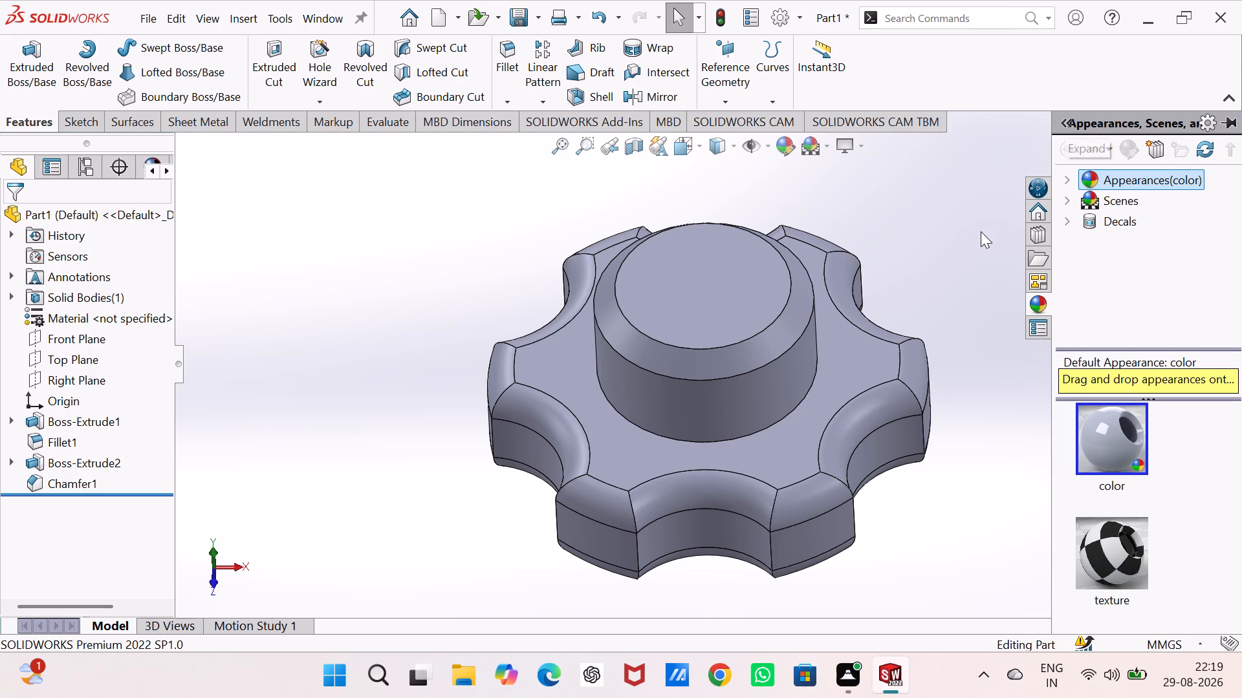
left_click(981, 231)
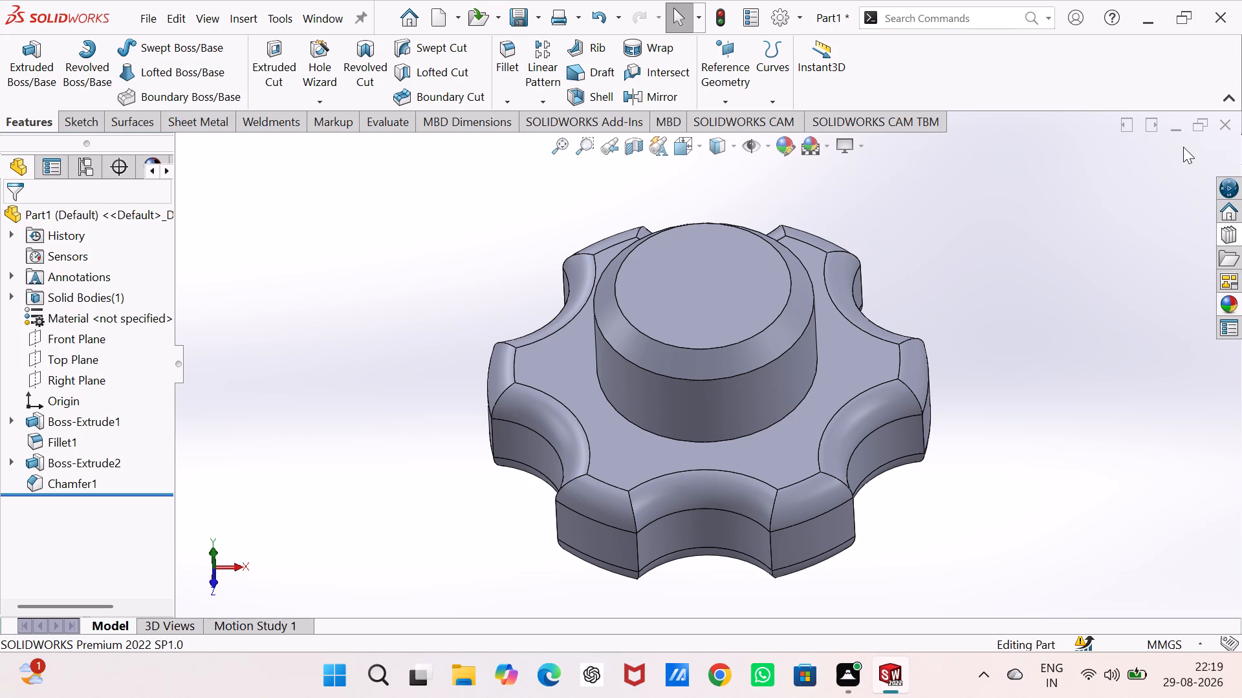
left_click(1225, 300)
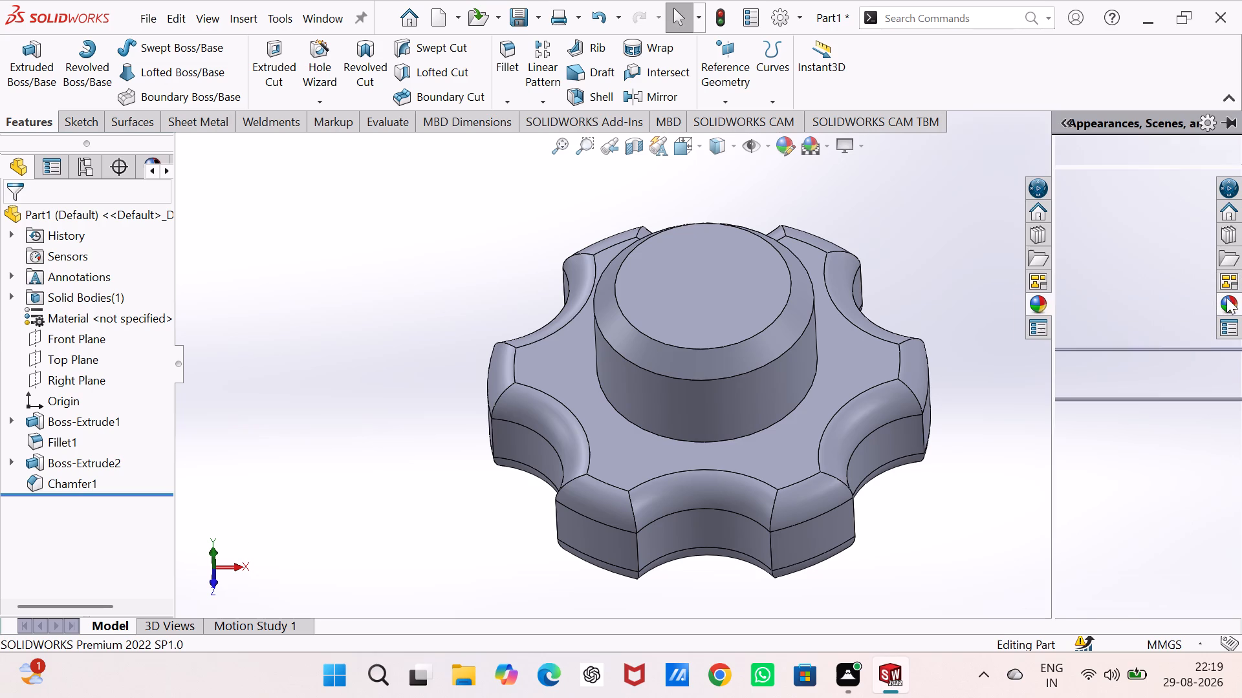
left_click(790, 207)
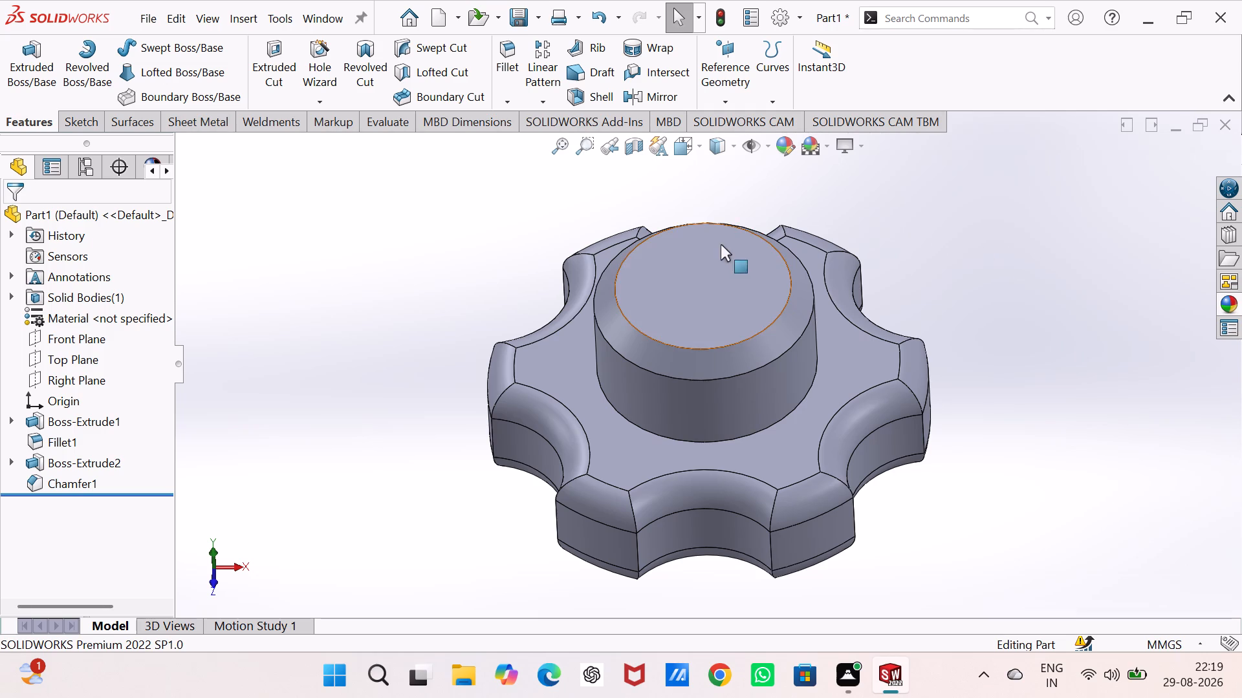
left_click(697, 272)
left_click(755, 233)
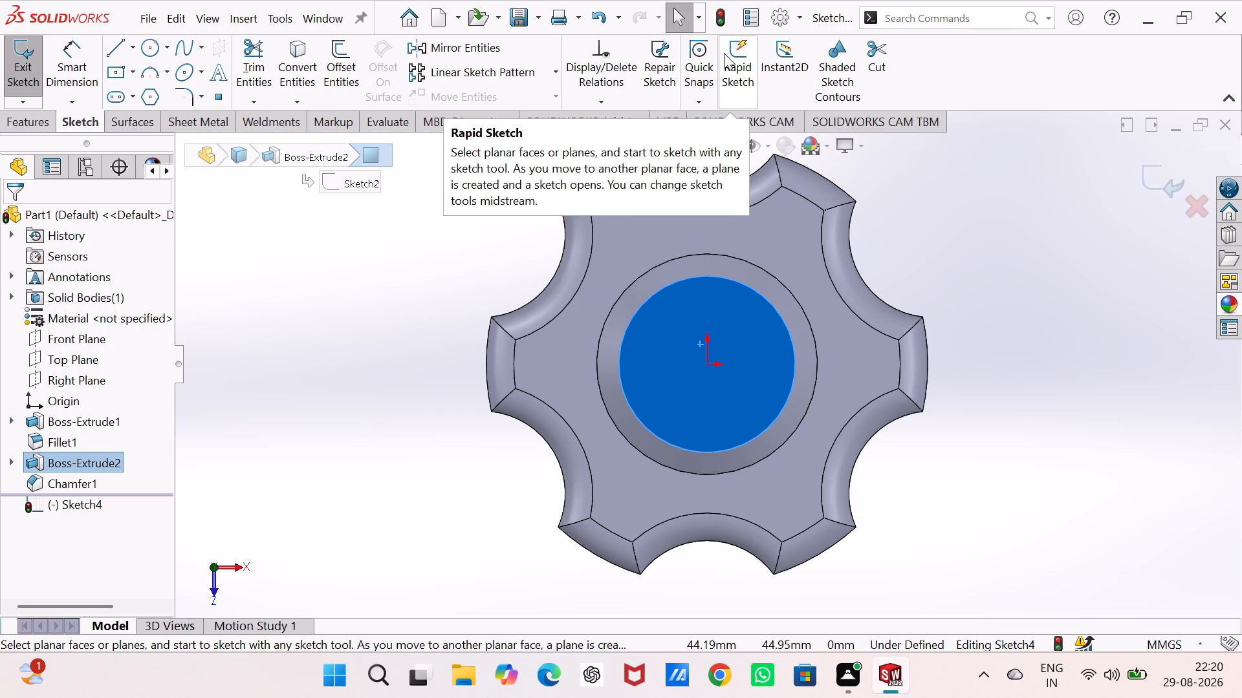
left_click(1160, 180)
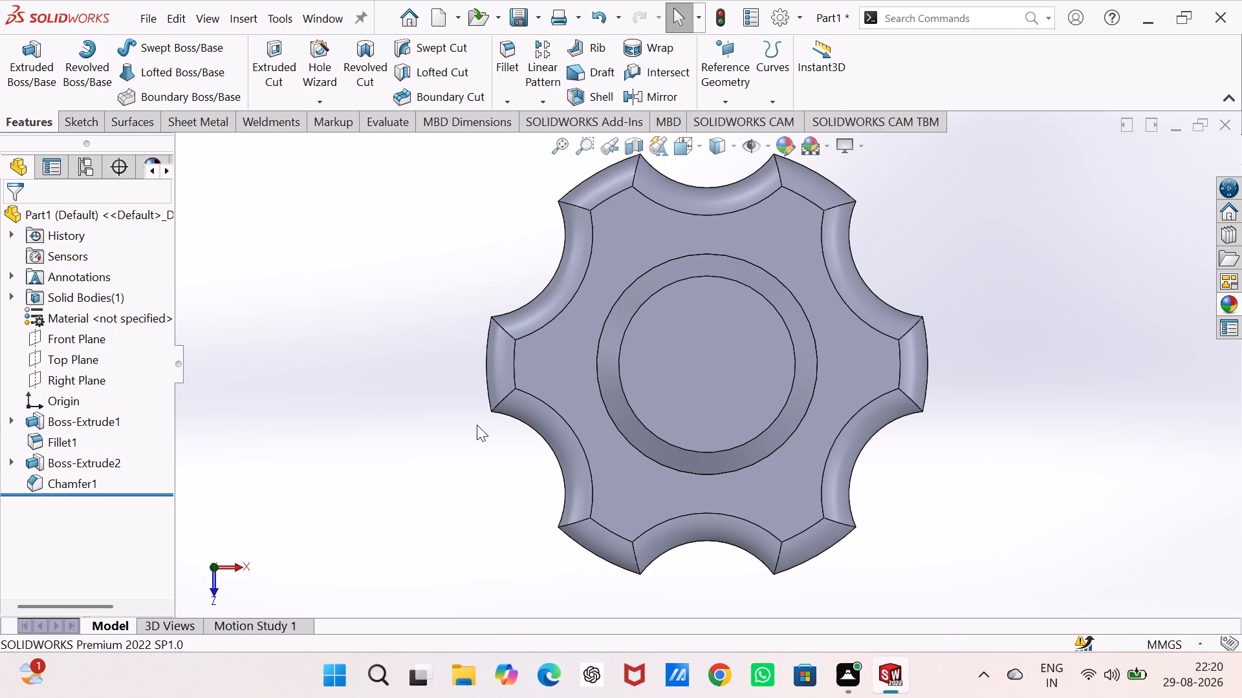
Show the knob in isometric view and apply the material AISI 1045 Steel, cold drawn, to the part.
key("ctrl+7")
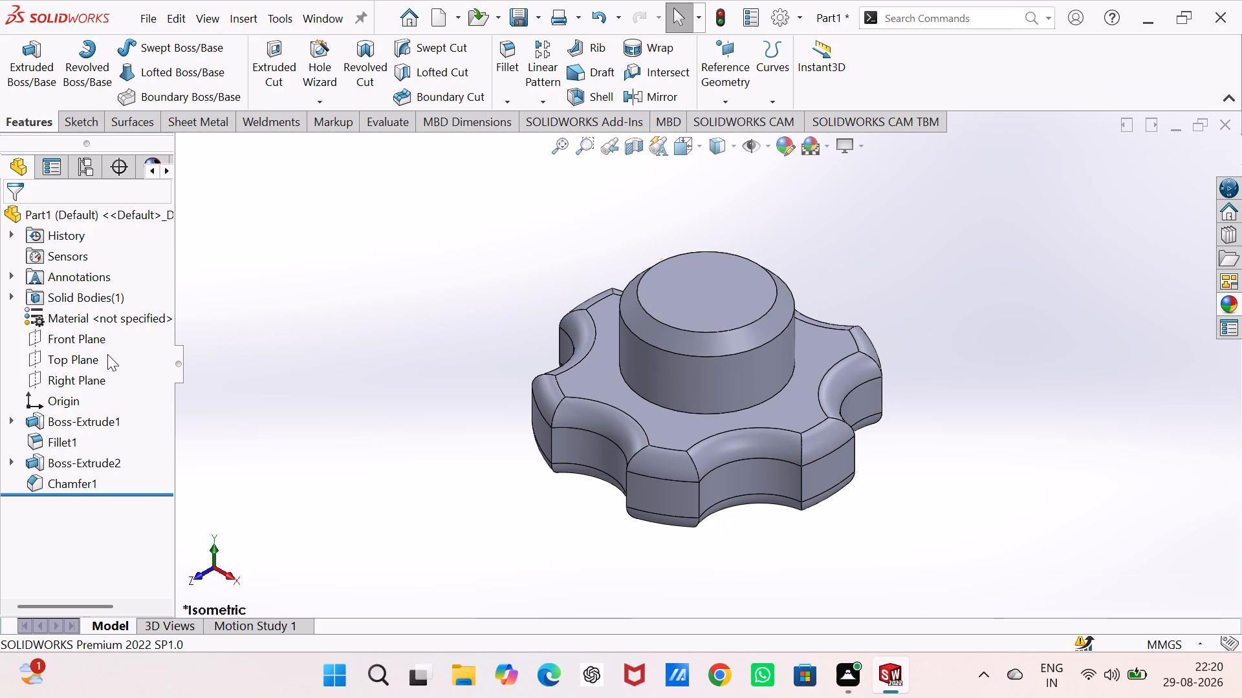
left_click(88, 319)
right_click(88, 319)
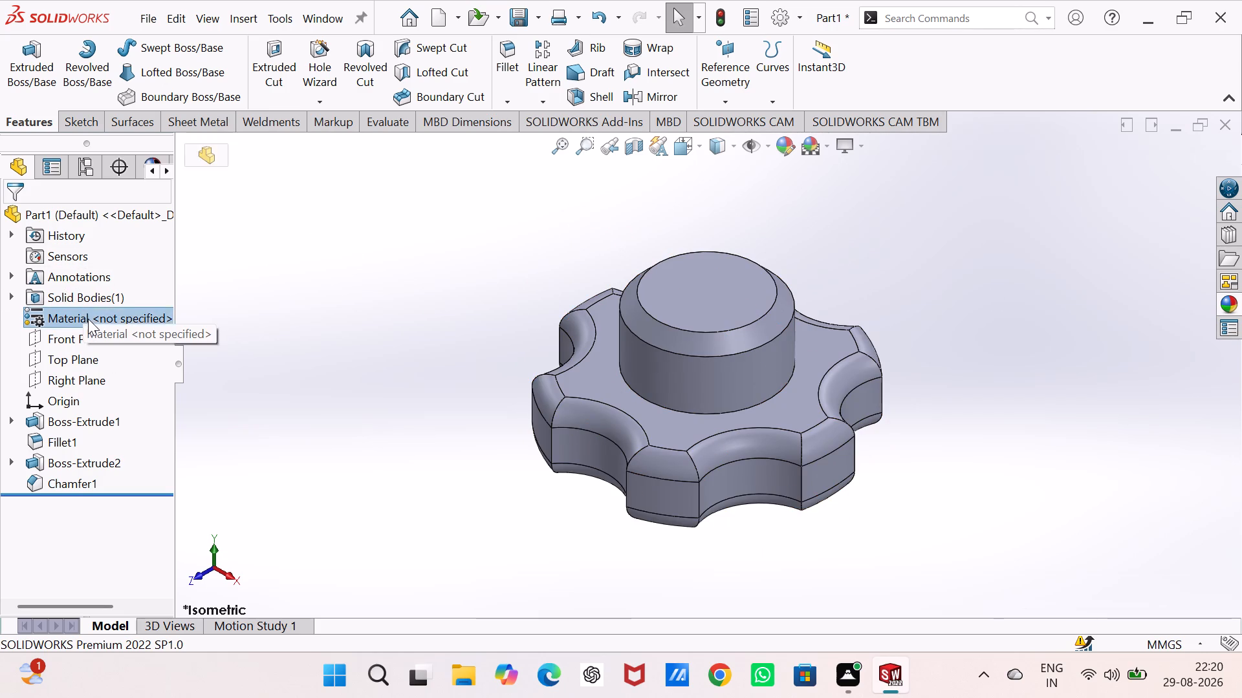
left_click(183, 243)
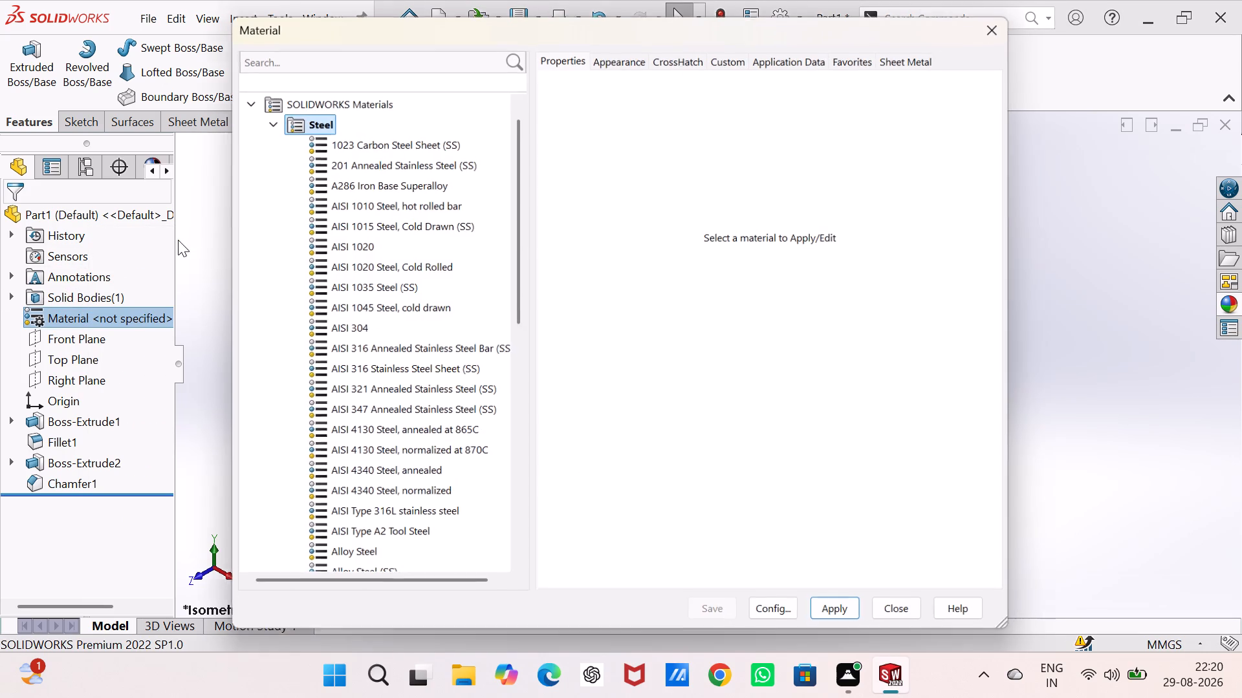
left_click(338, 317)
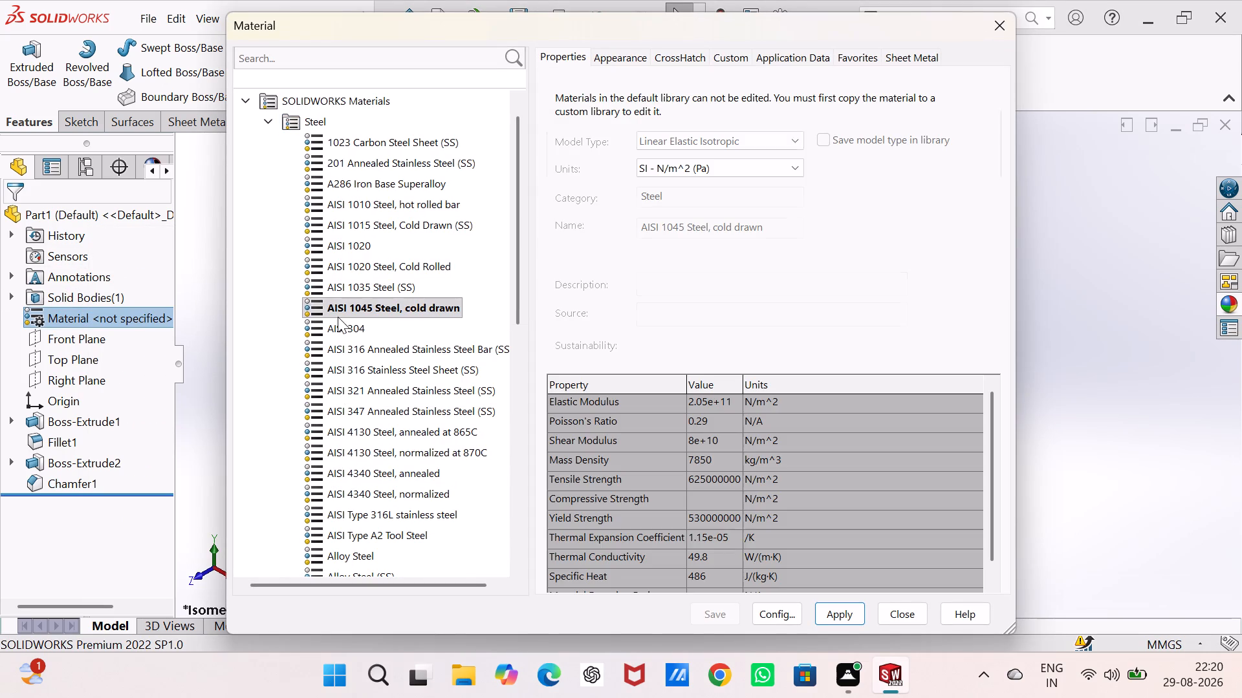
left_click(837, 619)
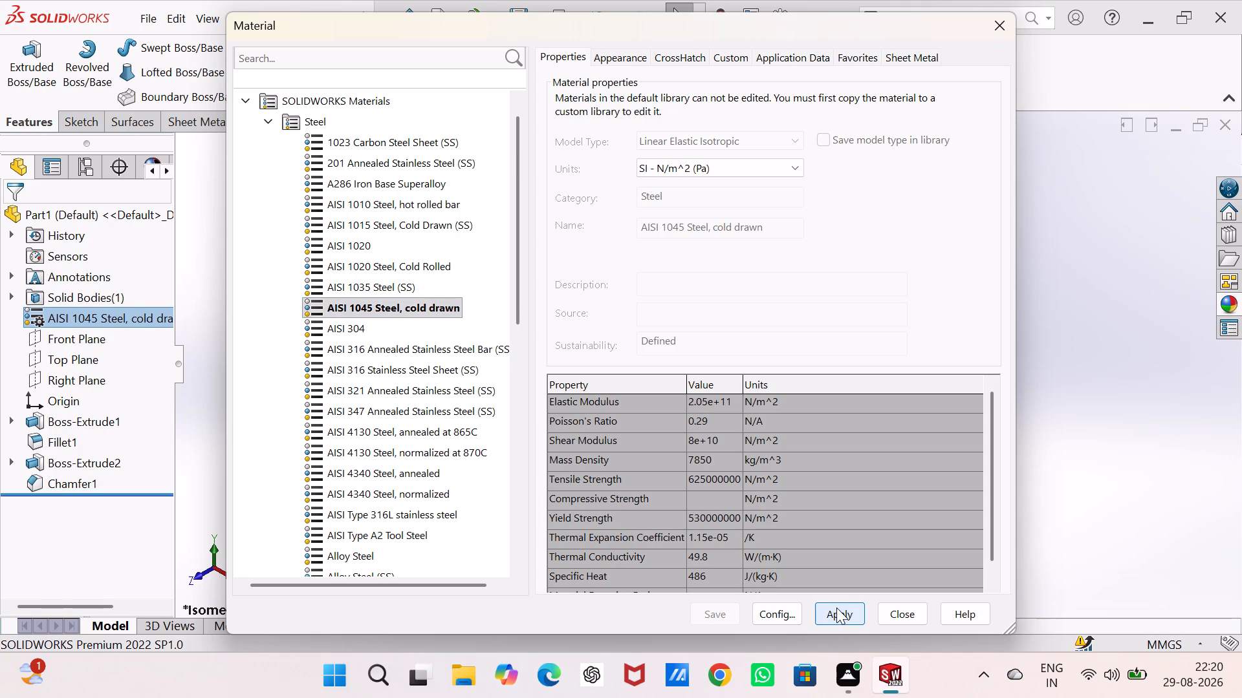
left_click(836, 608)
left_click(895, 613)
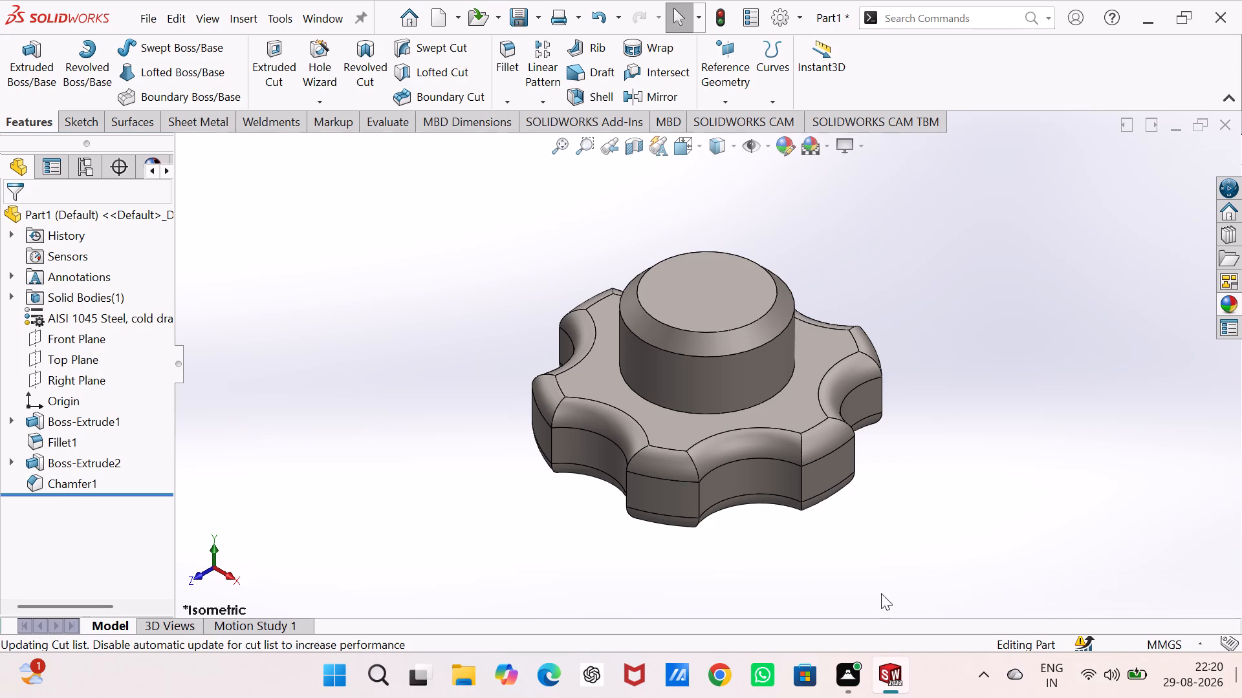
Apply the candy apple red appearance from the Painted category to the entire part.
left_click(1226, 303)
left_click(1138, 462)
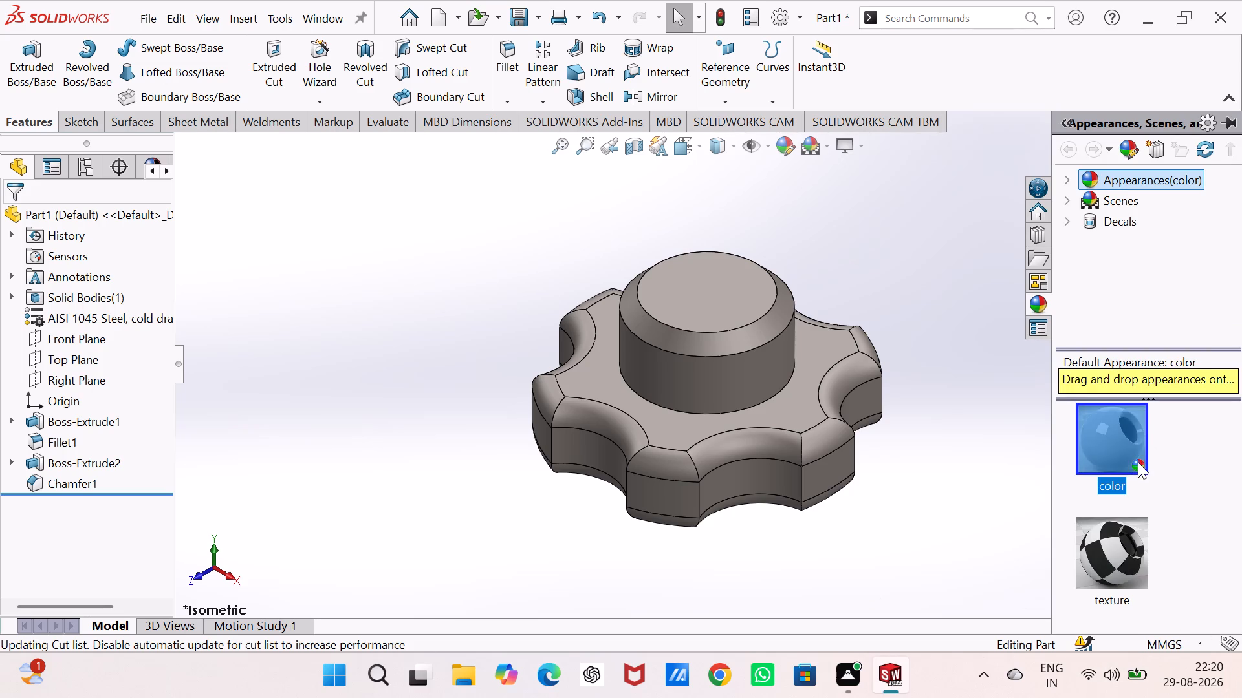
left_click(1066, 178)
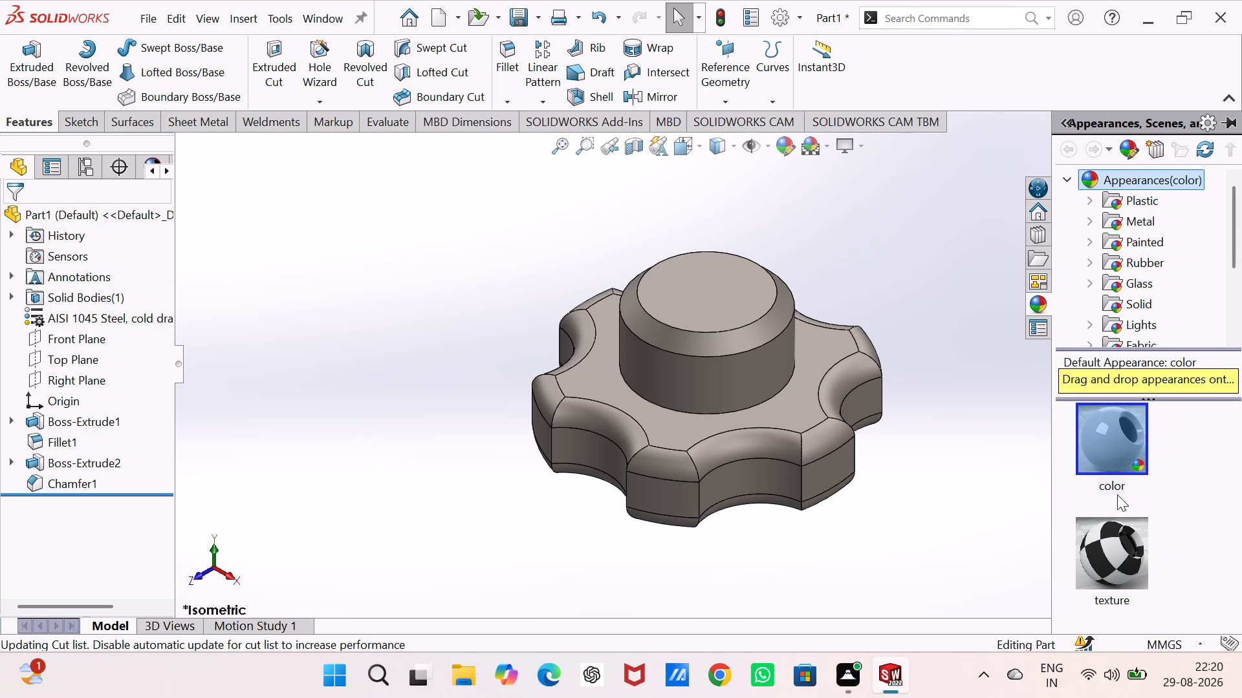
left_click(1157, 238)
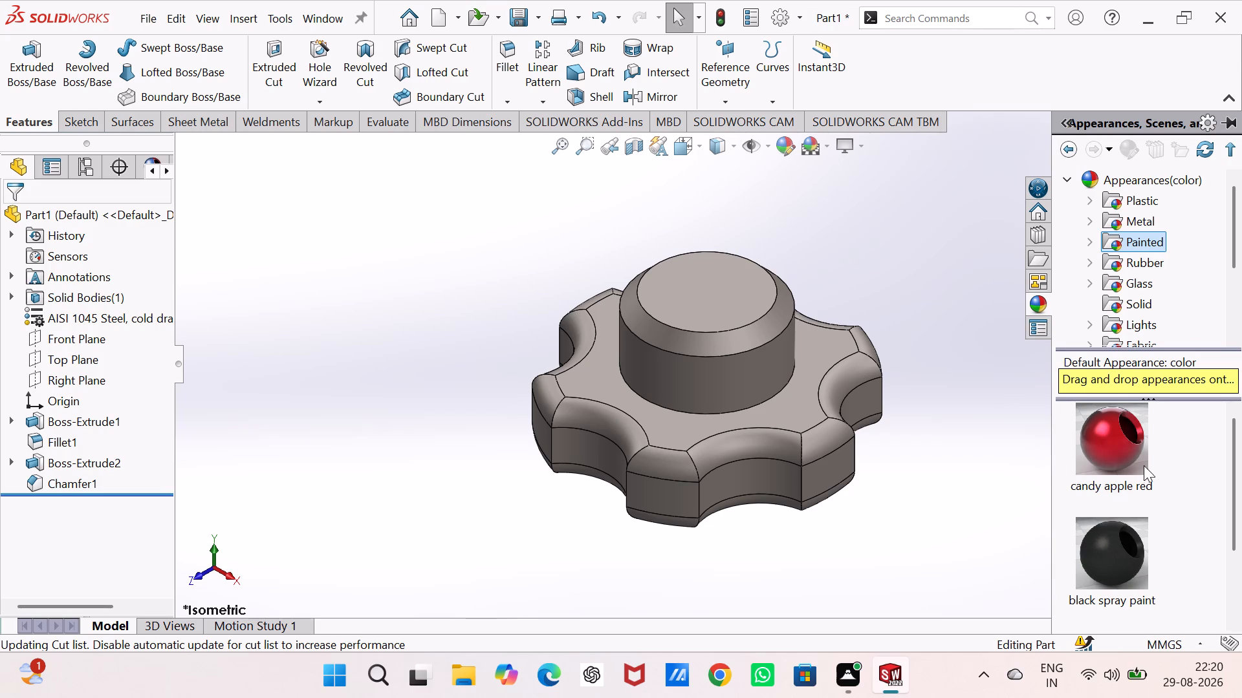
left_click_drag(1126, 430, 818, 306)
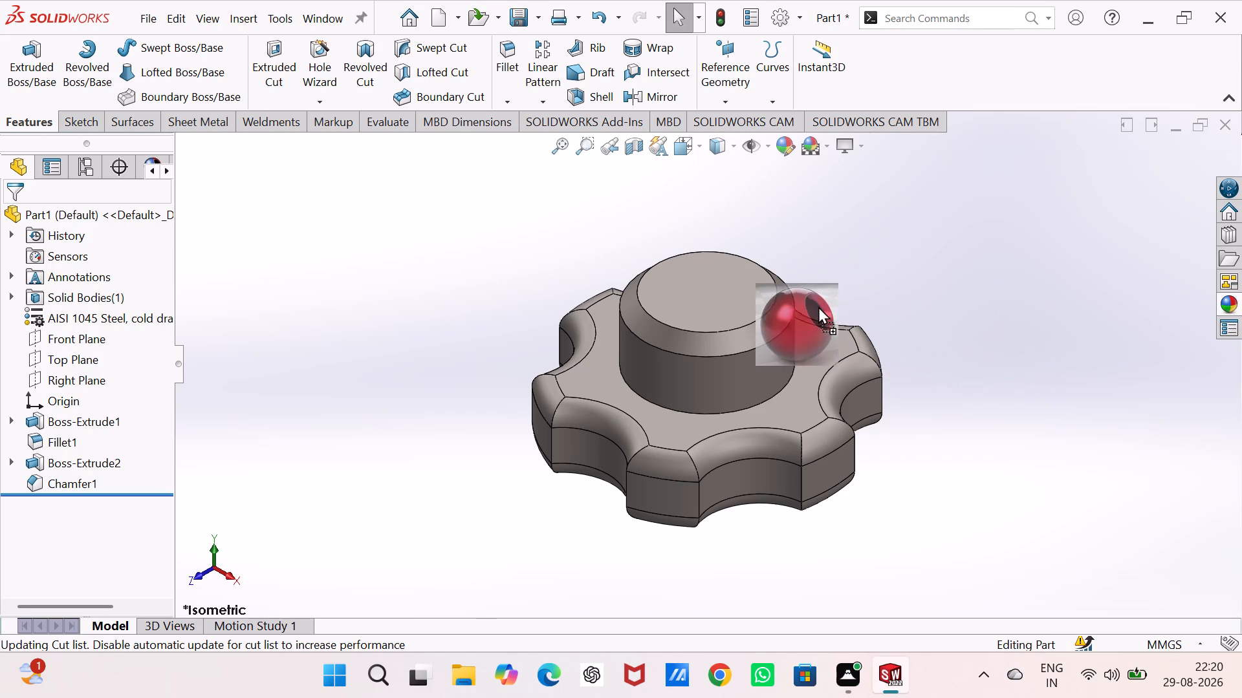
left_click_drag(818, 306, 751, 291)
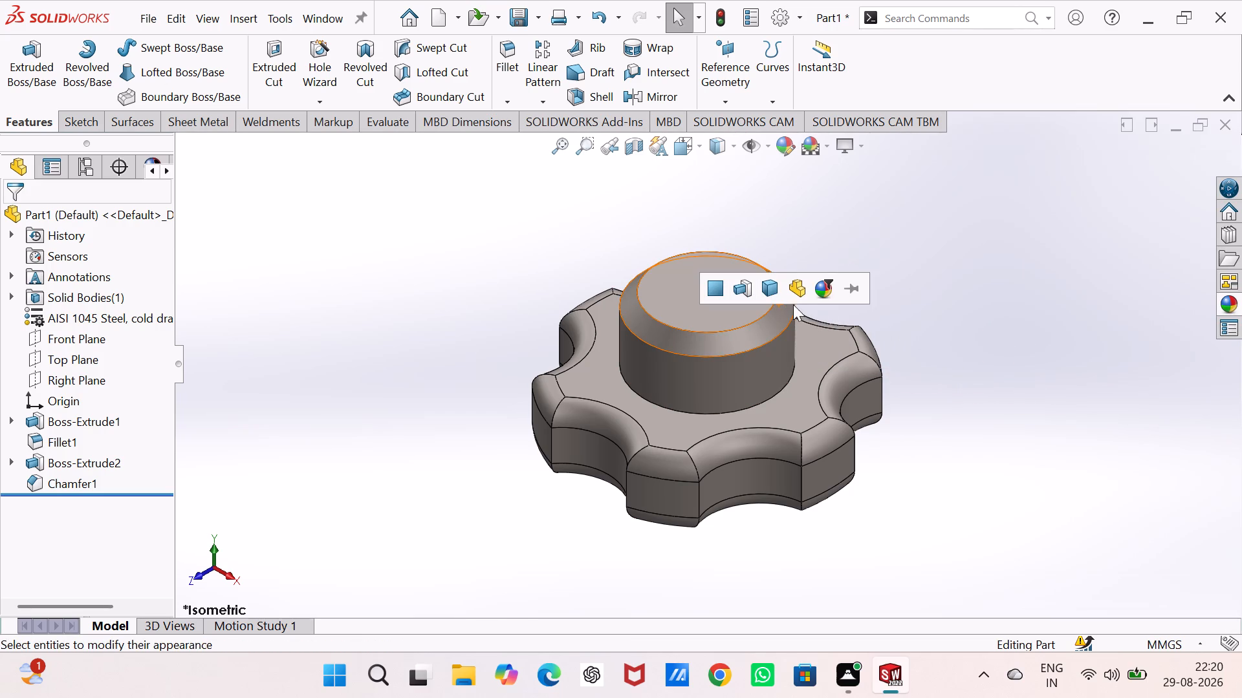
left_click(802, 296)
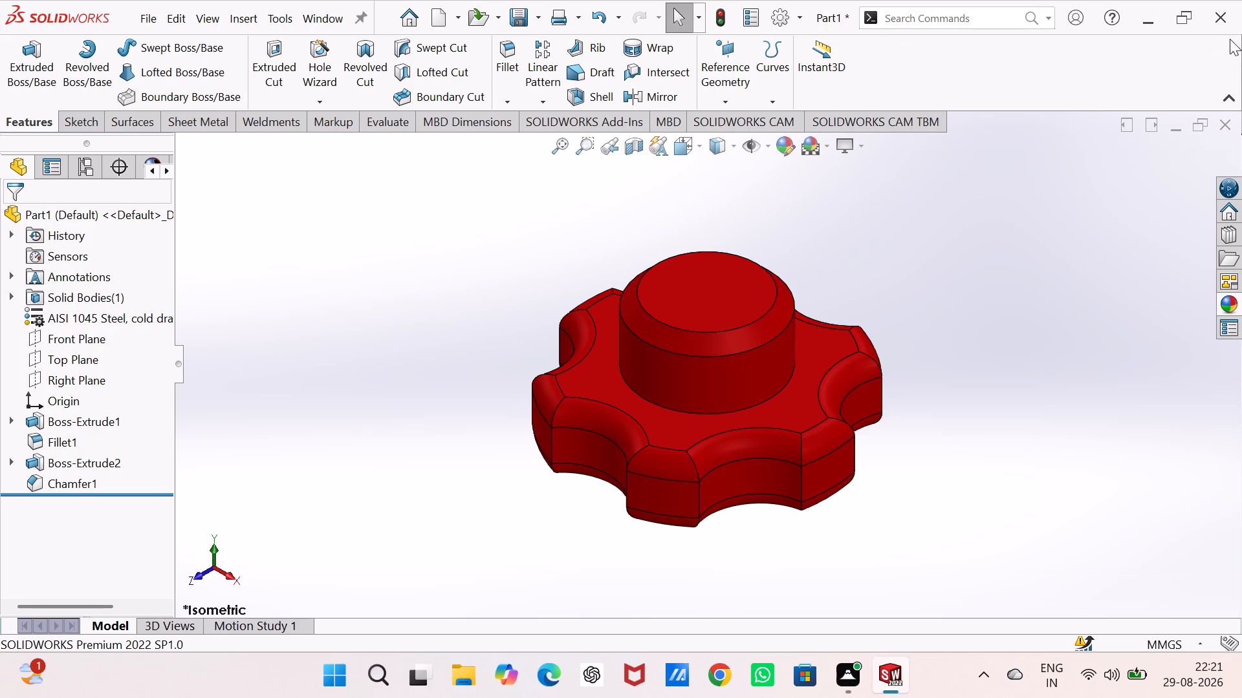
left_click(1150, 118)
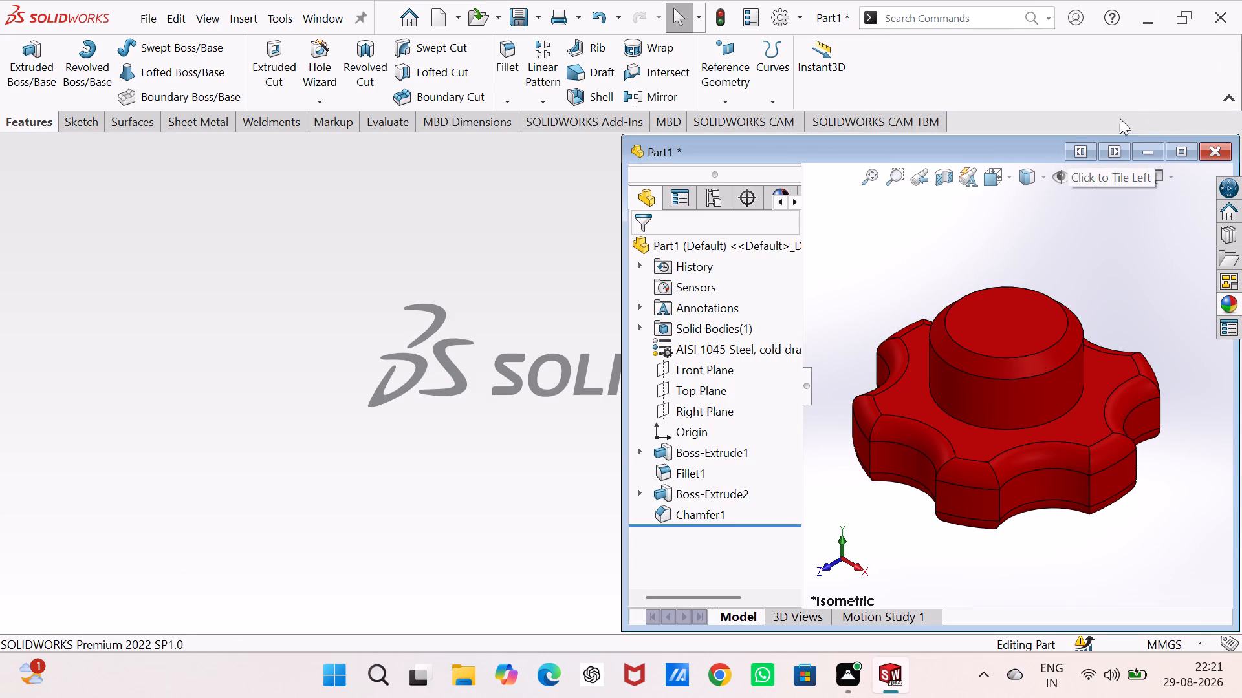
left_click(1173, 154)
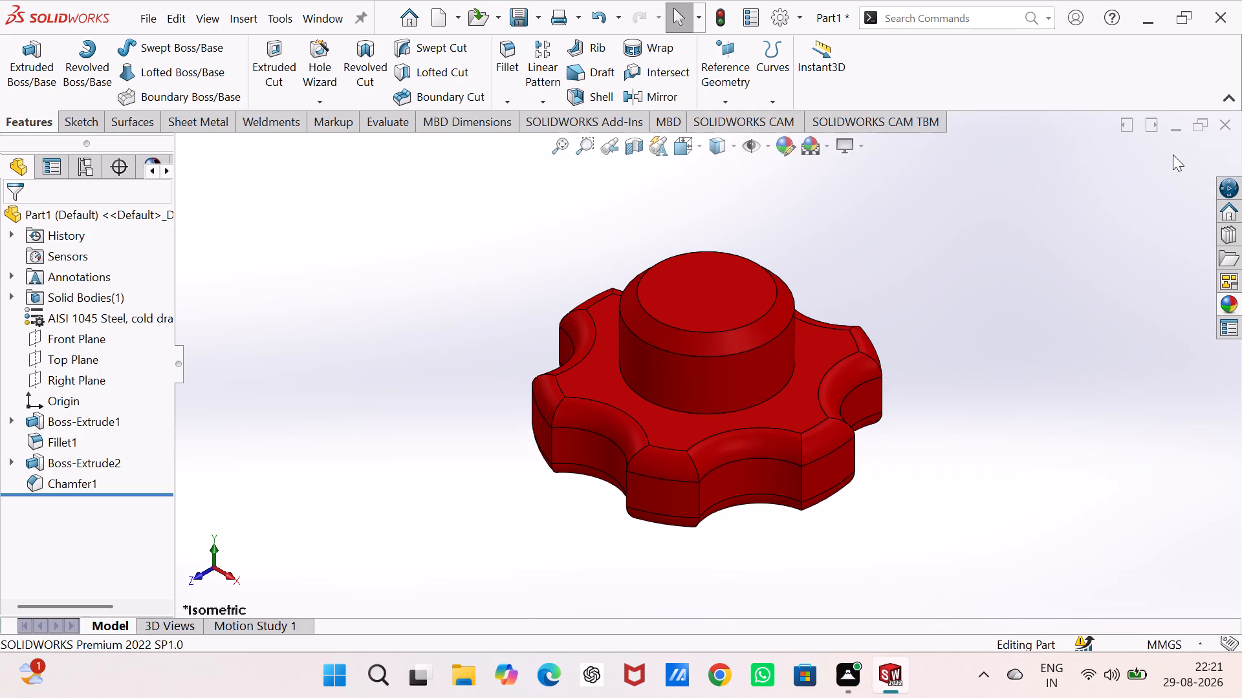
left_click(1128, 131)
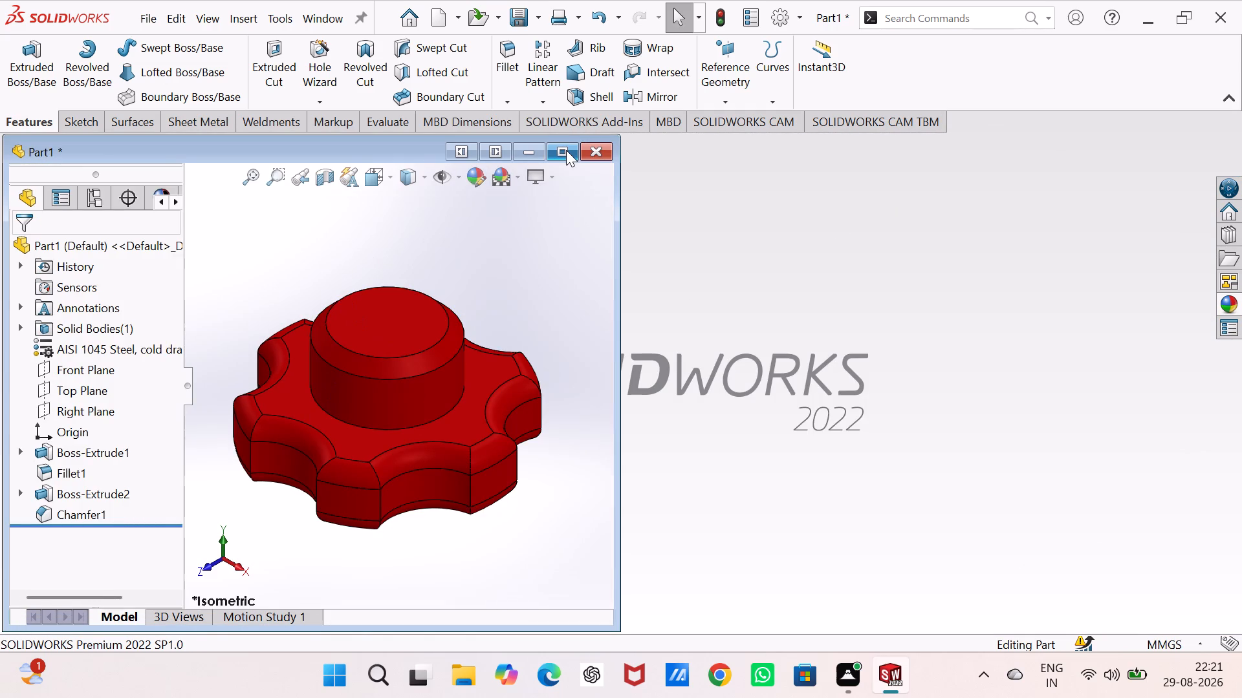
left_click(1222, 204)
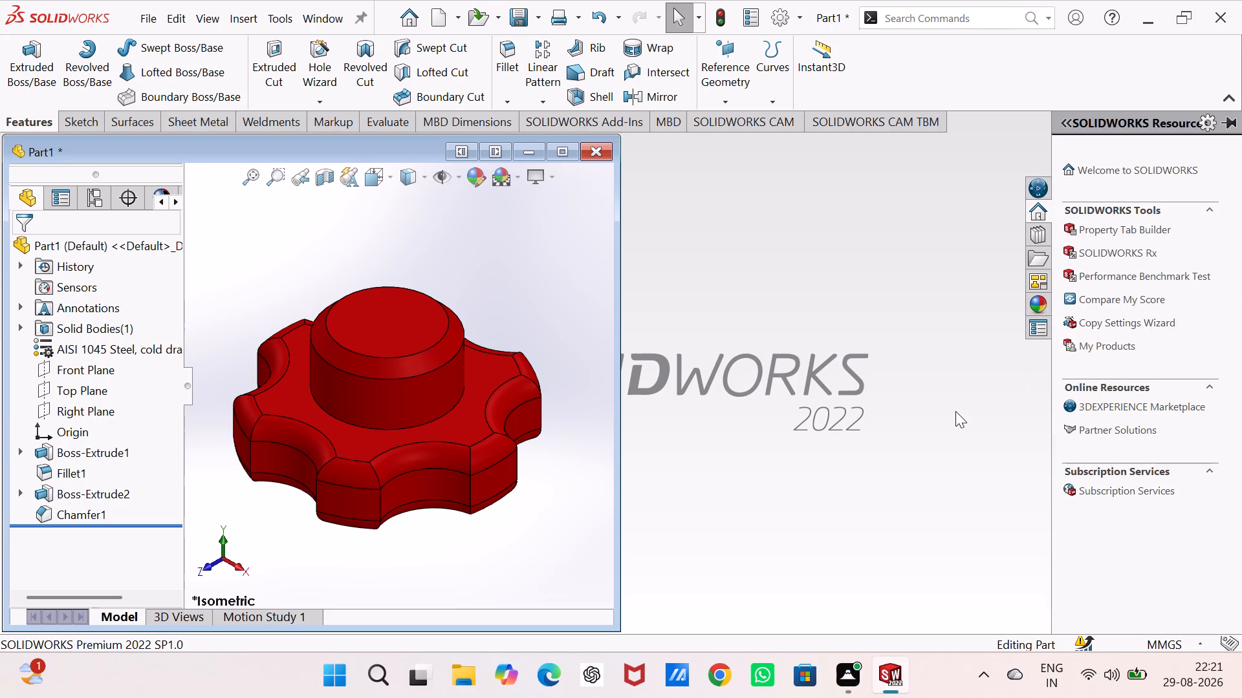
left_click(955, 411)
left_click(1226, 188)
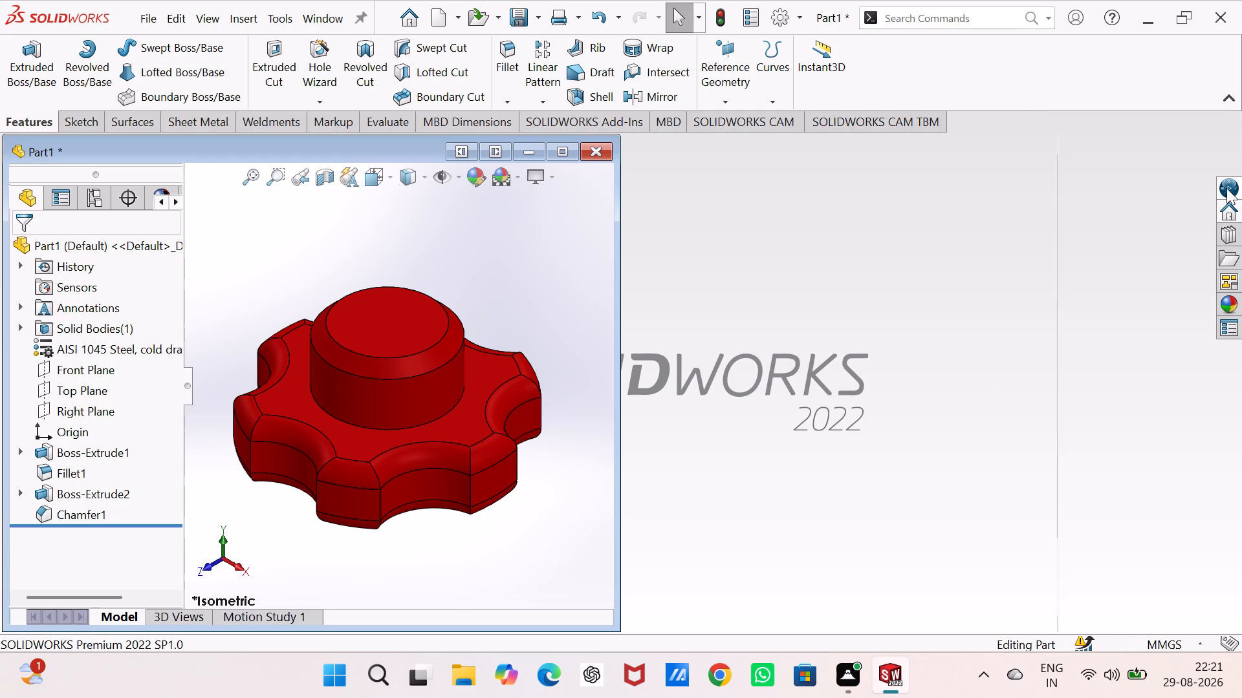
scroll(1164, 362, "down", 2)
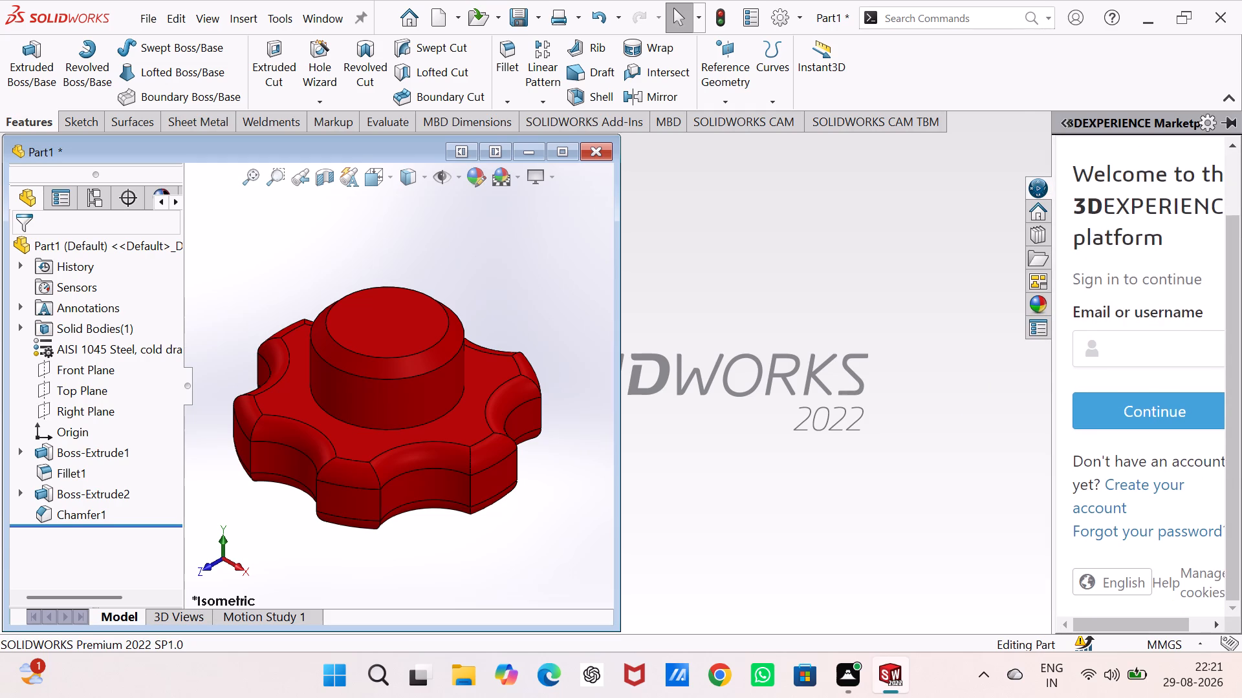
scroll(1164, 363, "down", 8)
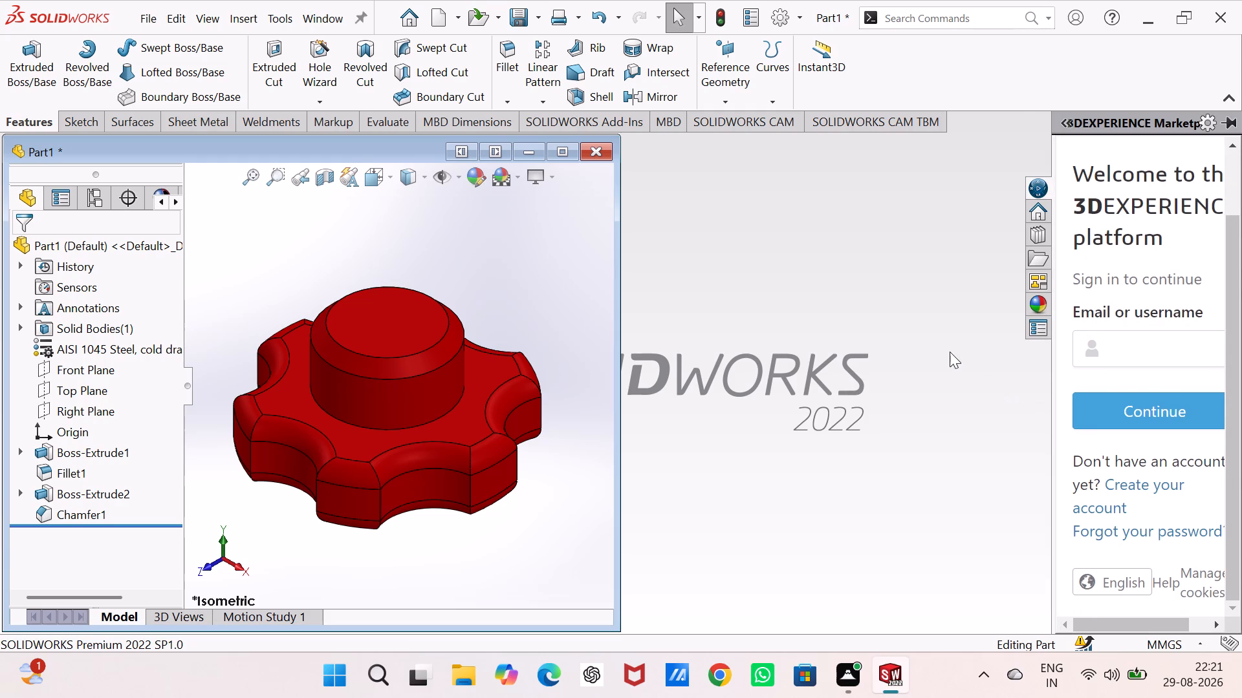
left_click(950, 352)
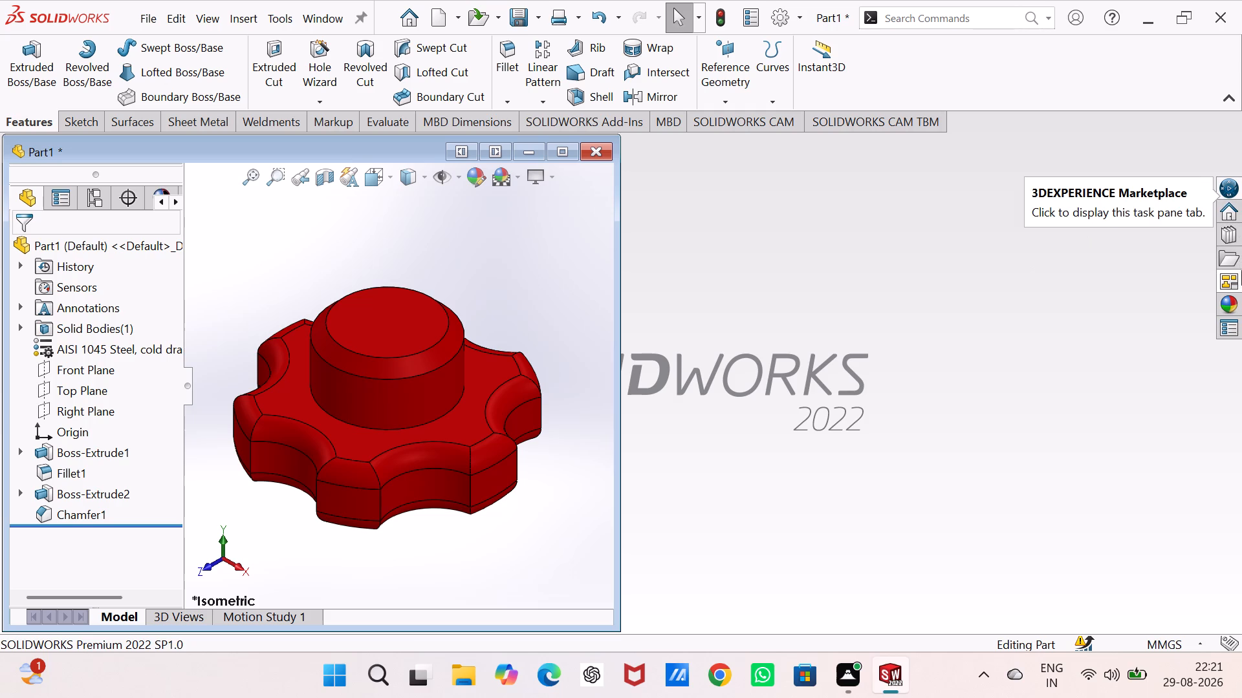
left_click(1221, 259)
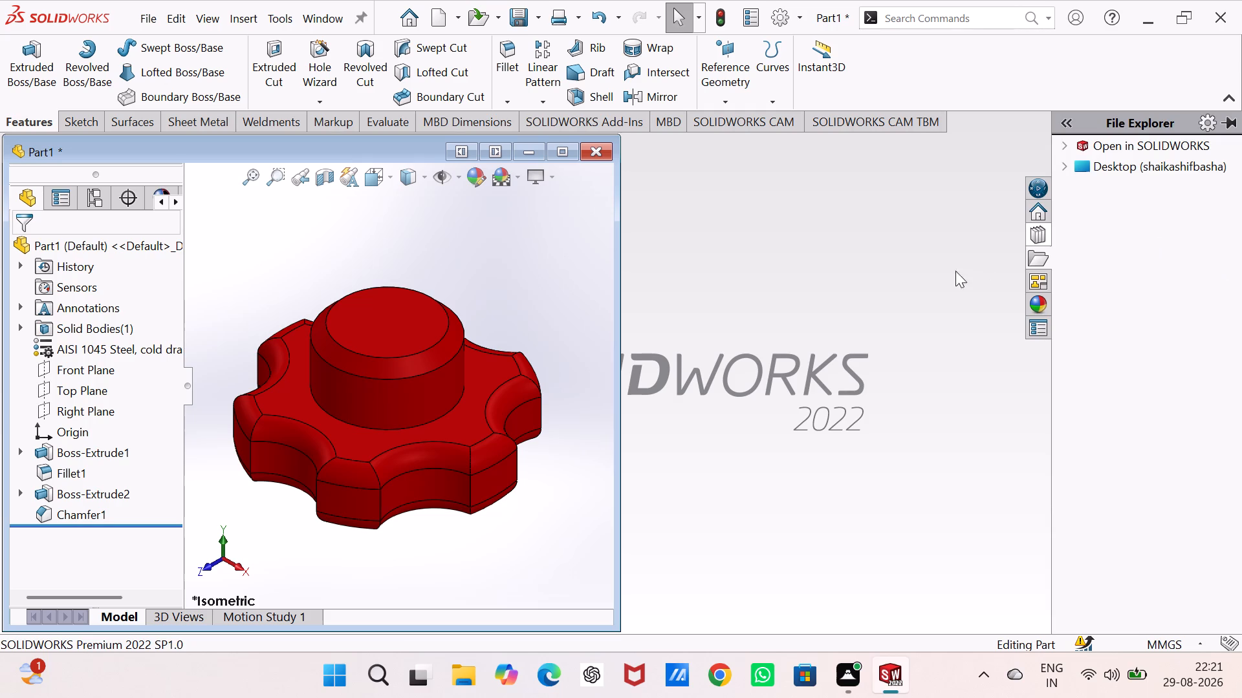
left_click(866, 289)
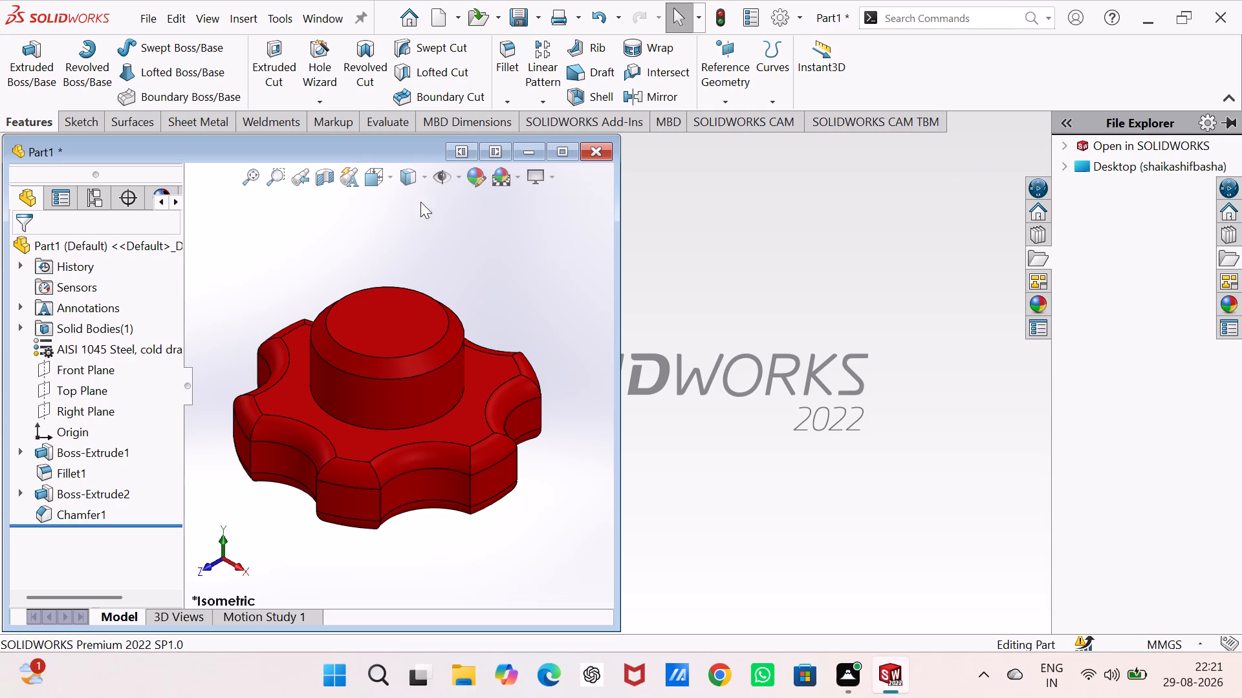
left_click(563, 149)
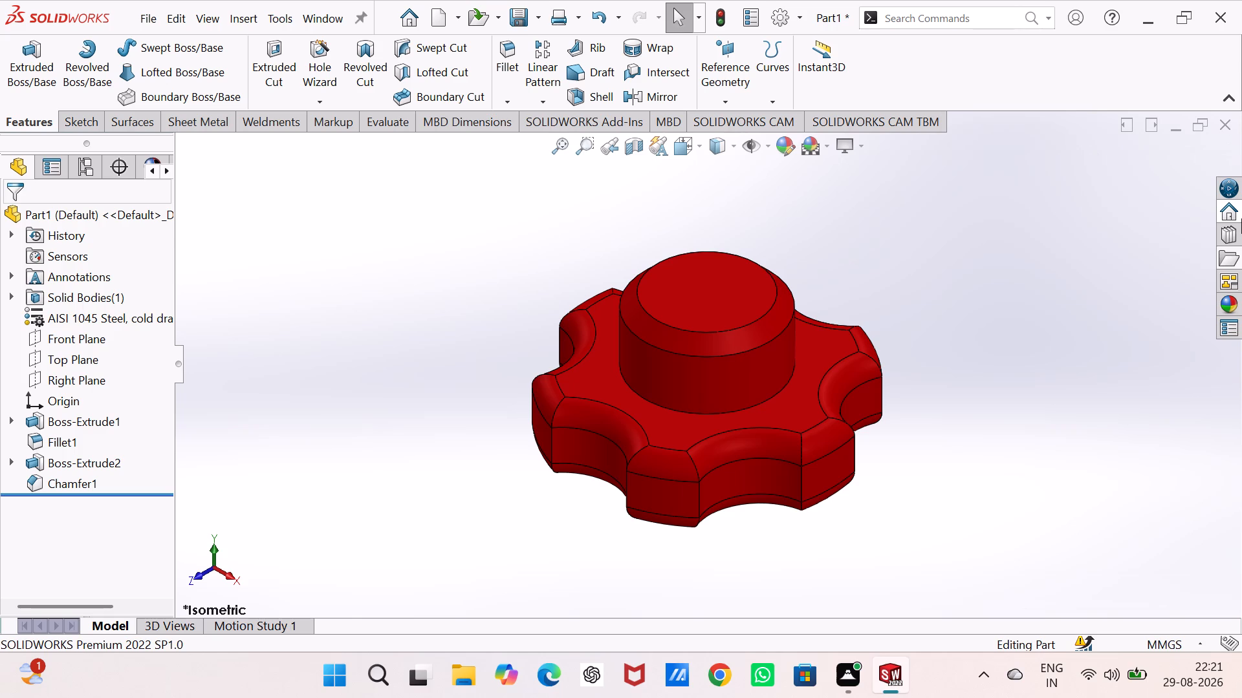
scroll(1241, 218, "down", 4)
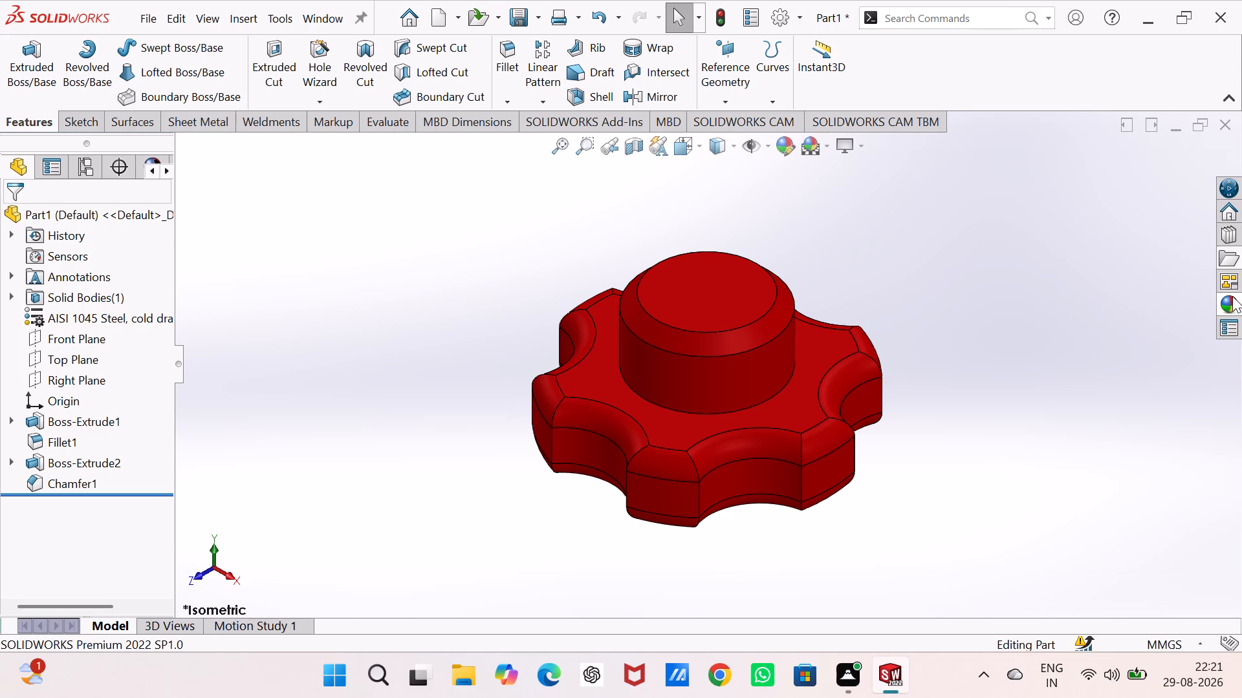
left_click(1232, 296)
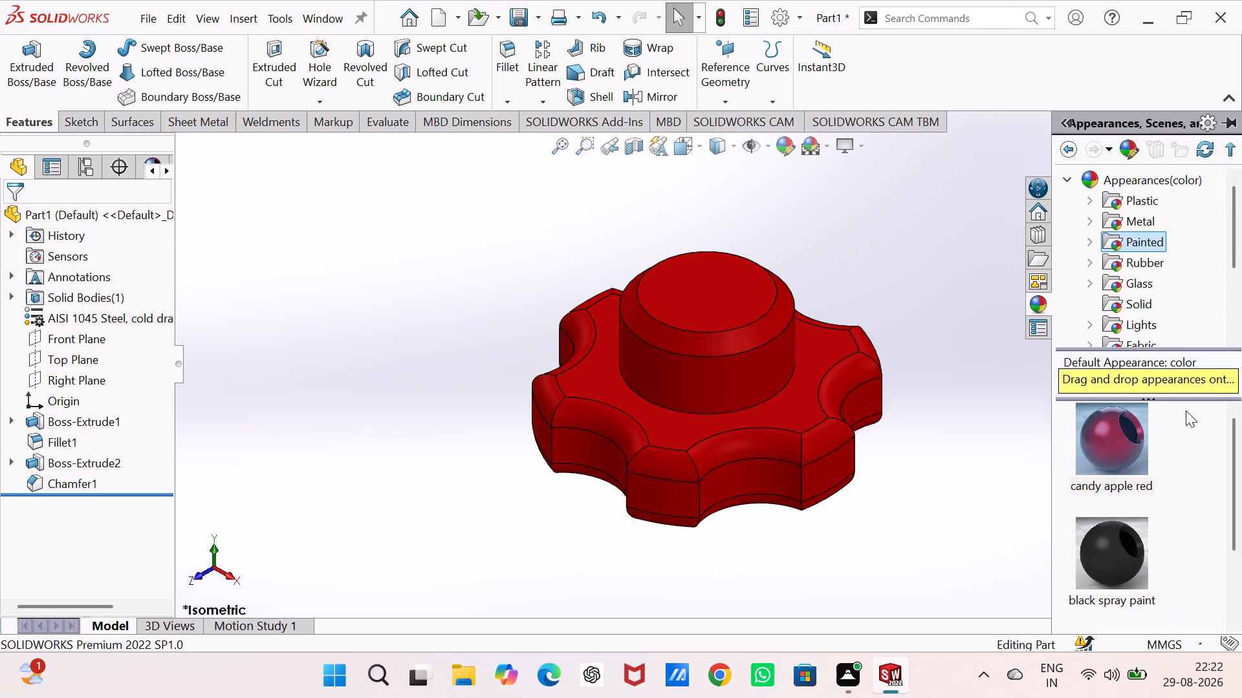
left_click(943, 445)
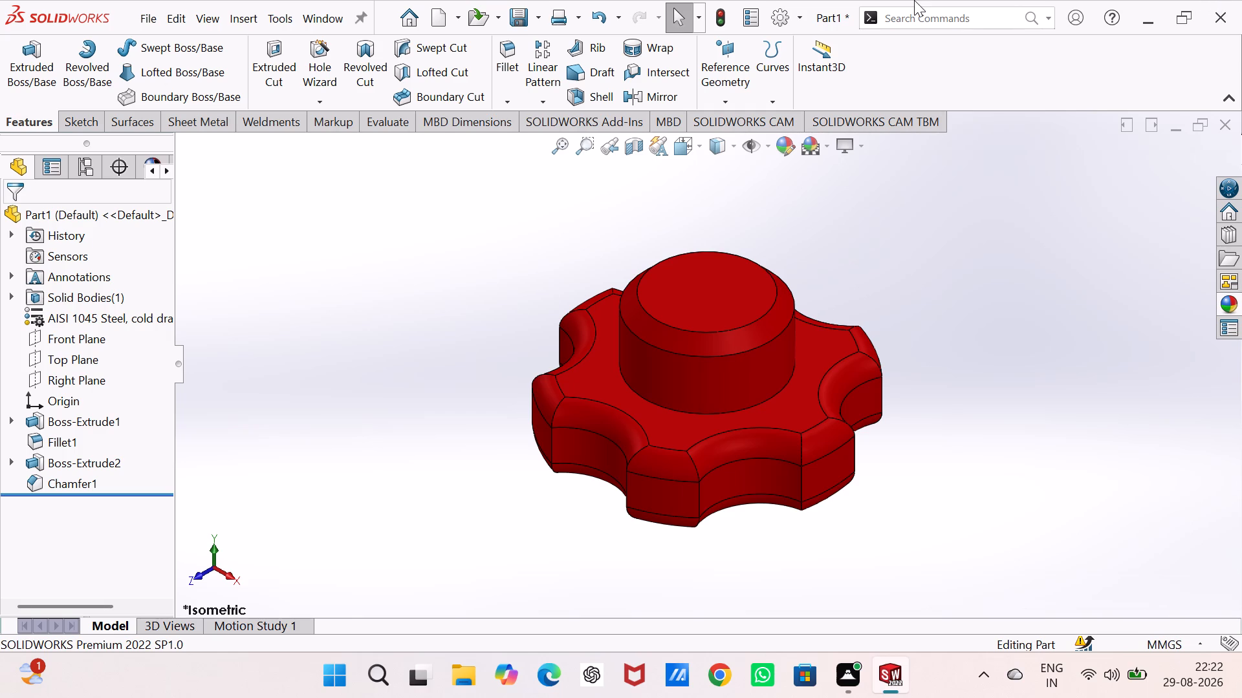
Save the part as star knob in the Solid Works folder inside INTERN PROJECTS on the Desktop.
key("ctrl+s")
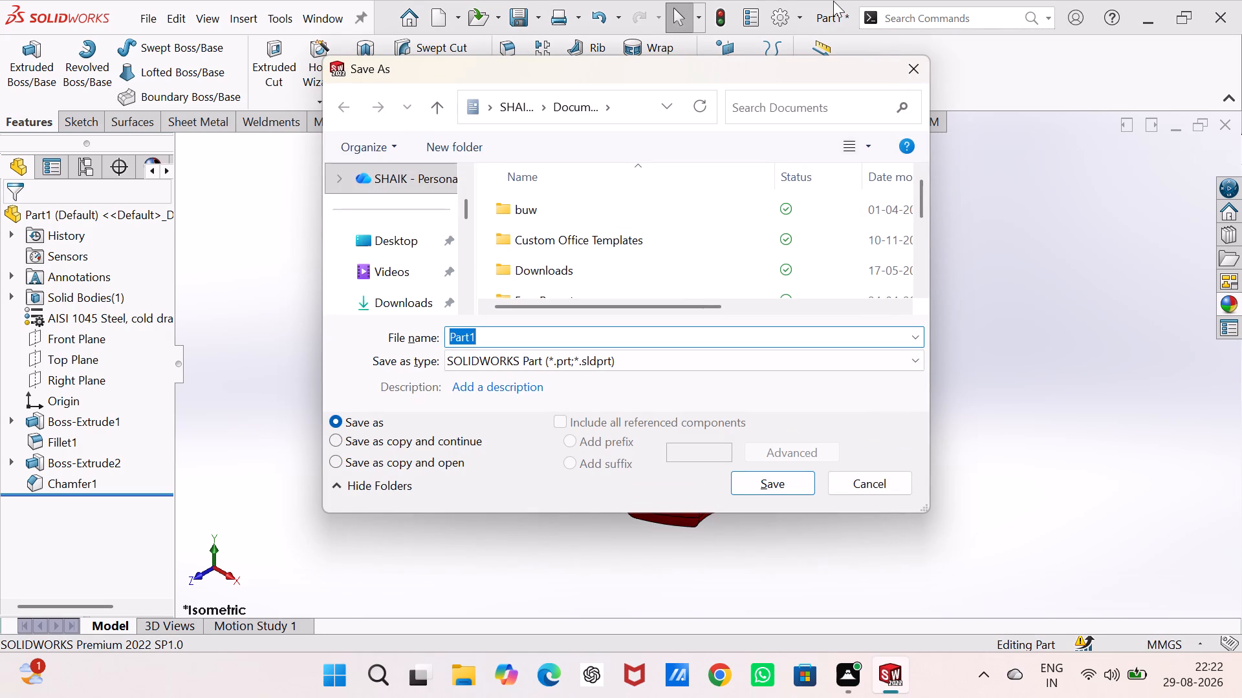
type("star")
key("space")
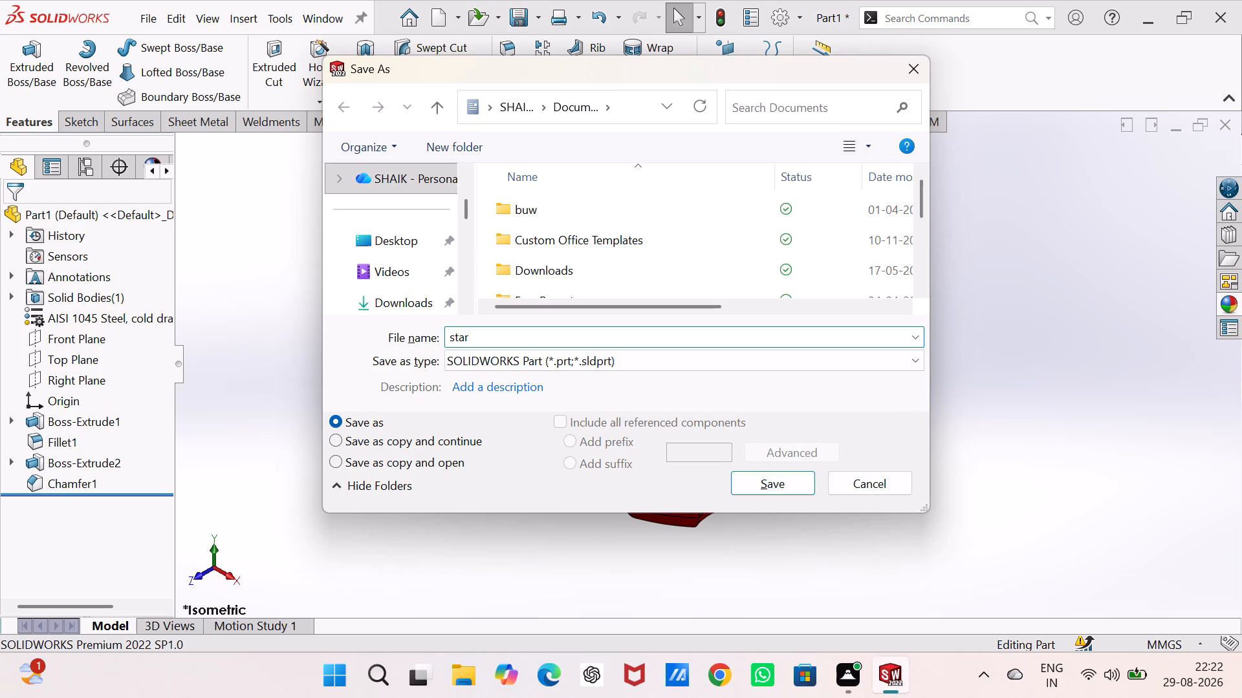
type("knob")
scroll(432, 248, "down", 5)
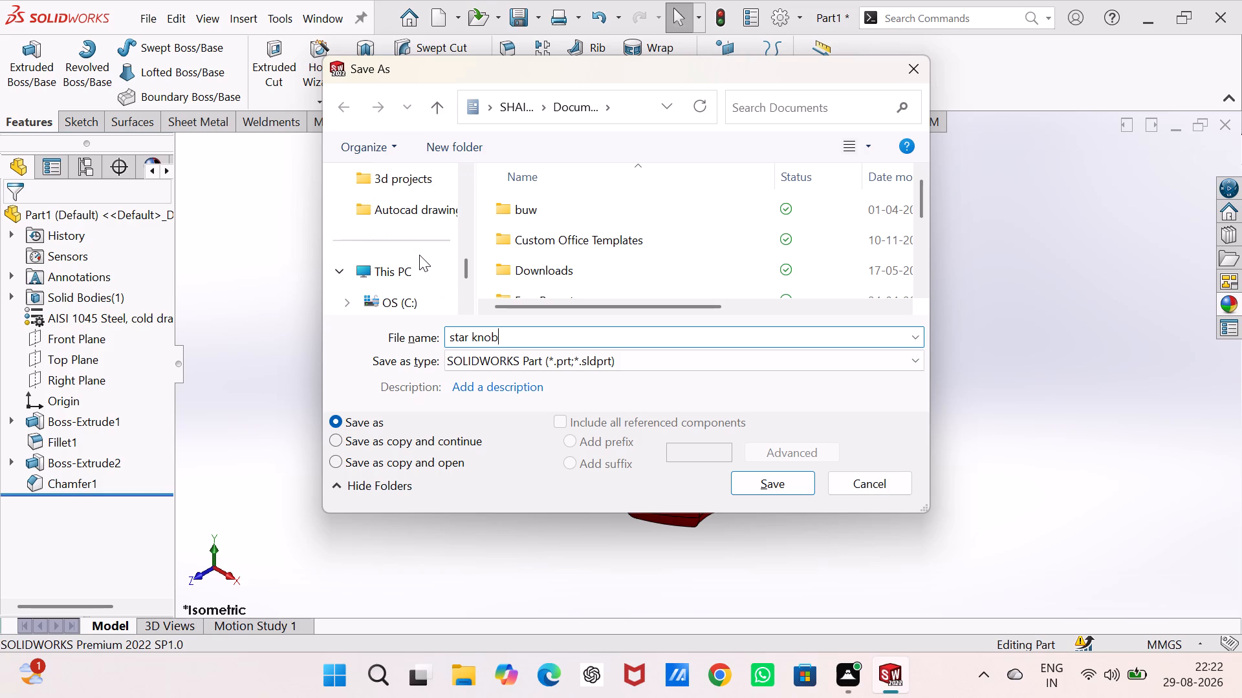
scroll(419, 255, "down", 2)
scroll(419, 255, "up", 3)
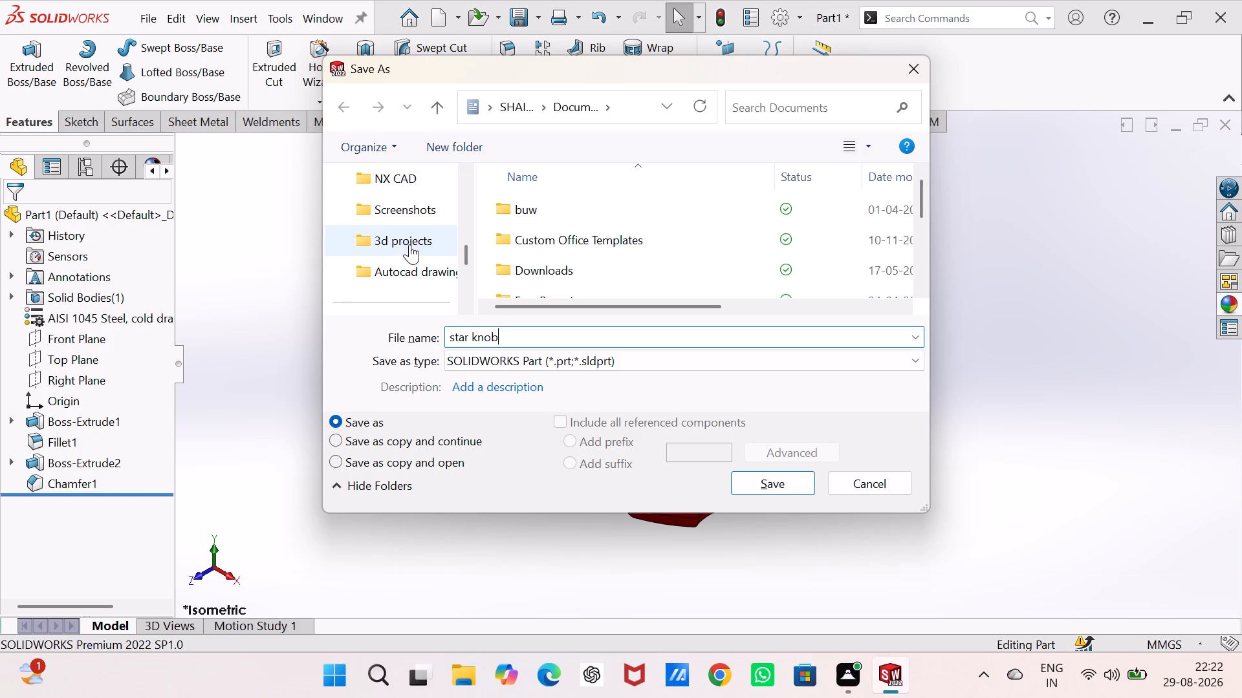
scroll(409, 244, "up", 1)
scroll(576, 242, "down", 4)
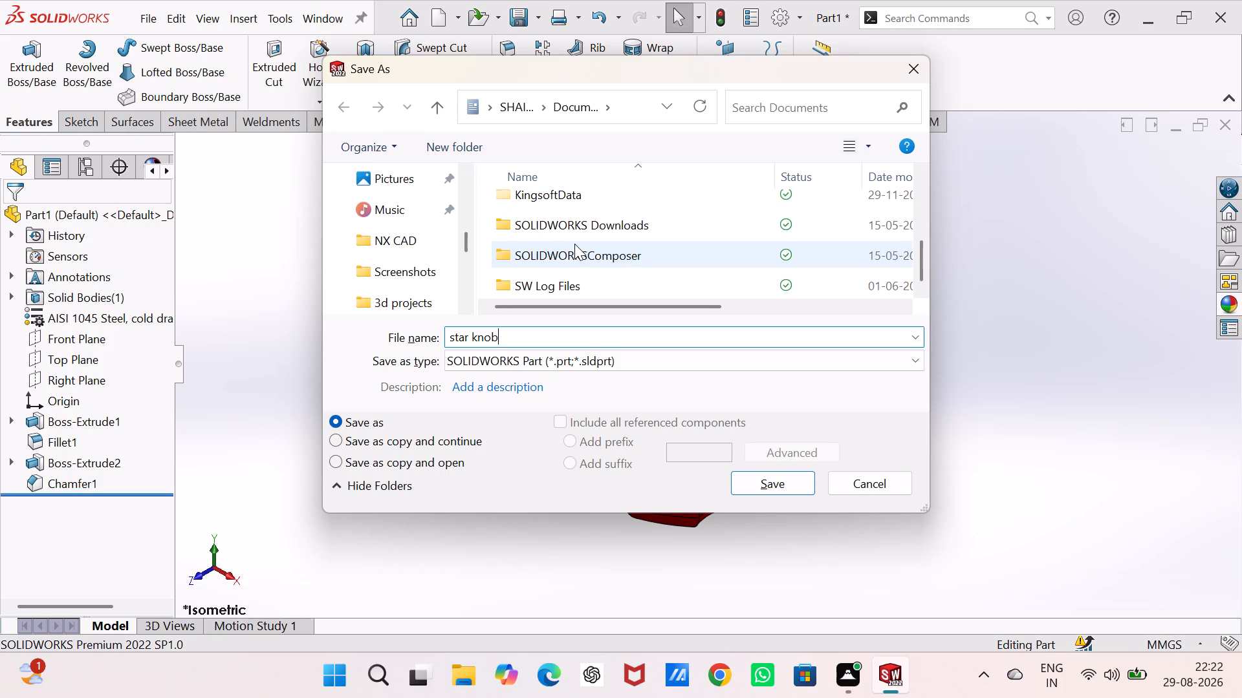
scroll(431, 226, "up", 2)
left_click(409, 209)
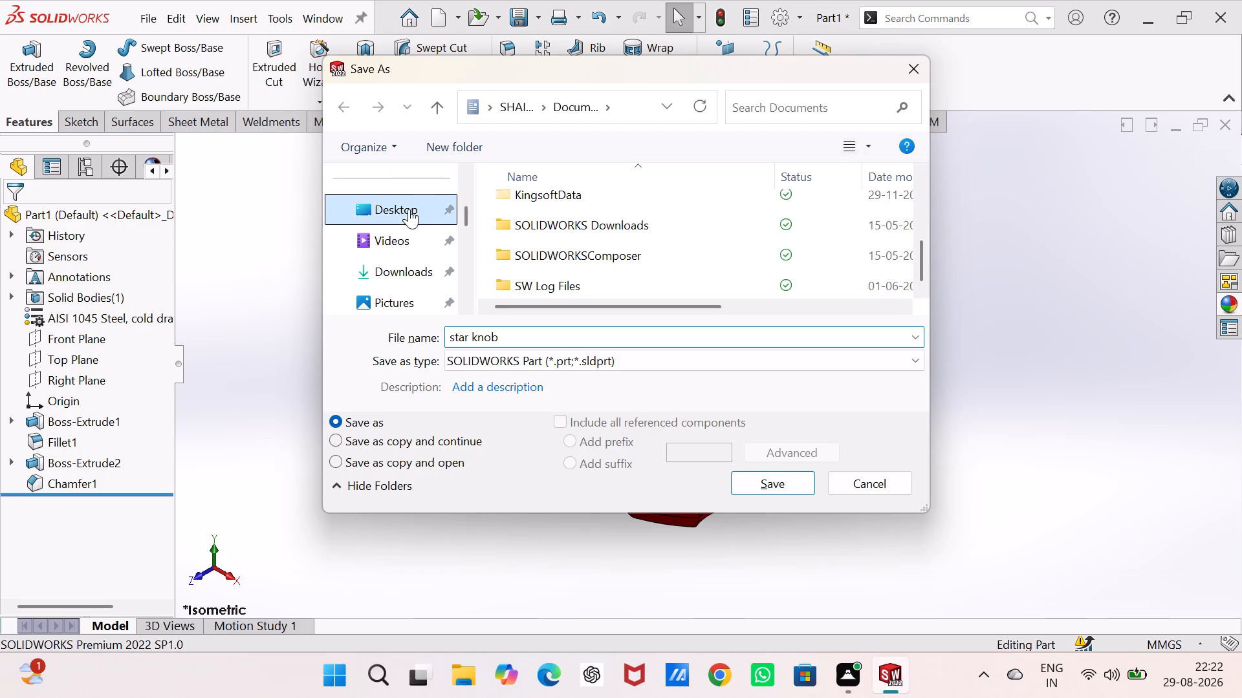
scroll(611, 229, "down", 4)
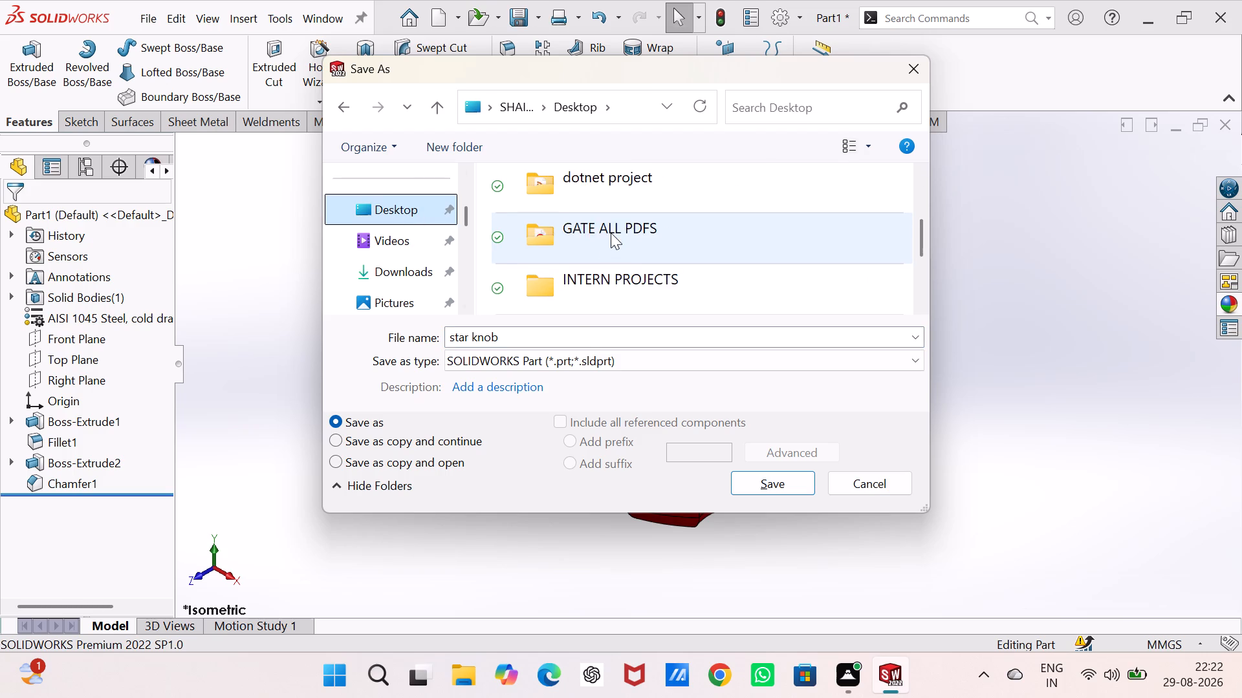
scroll(611, 233, "down", 2)
double_click(638, 197)
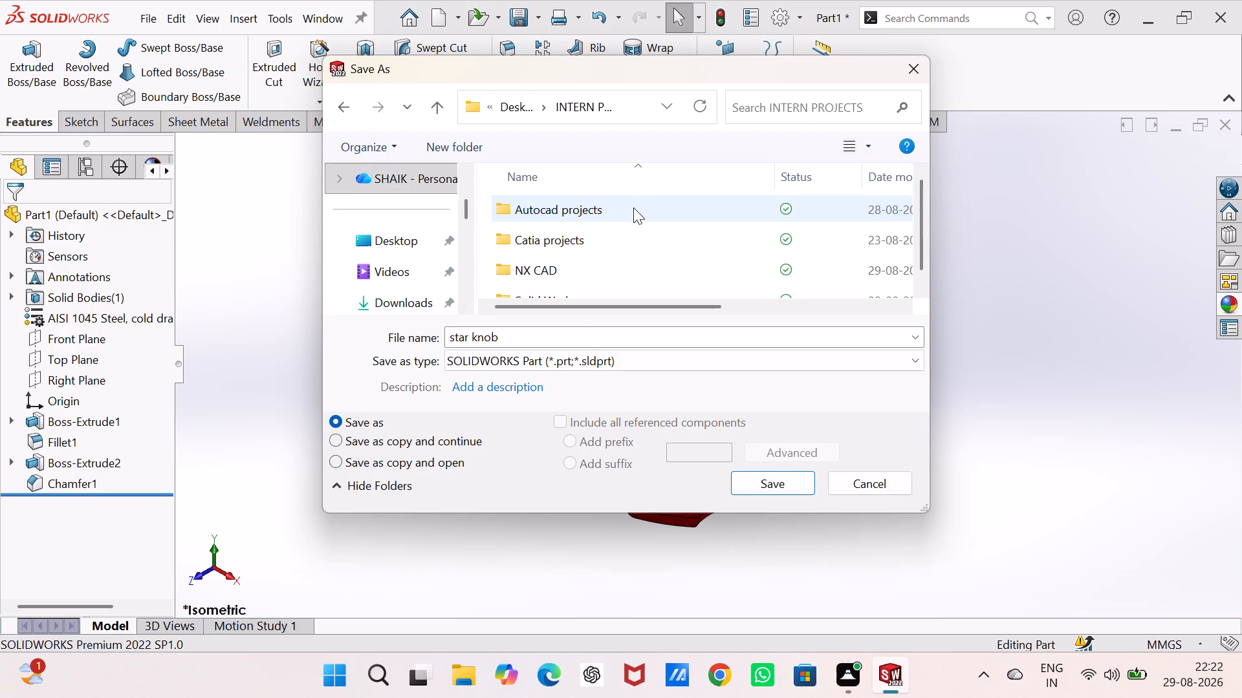
scroll(597, 237, "down", 3)
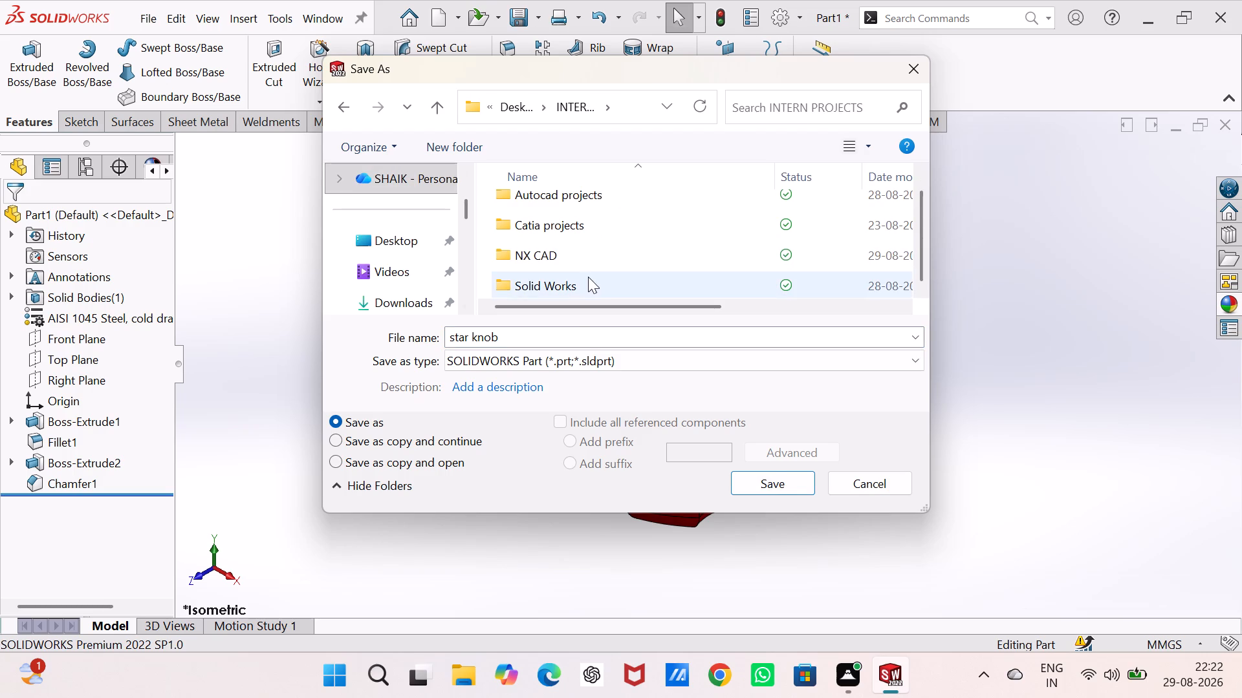
double_click(588, 277)
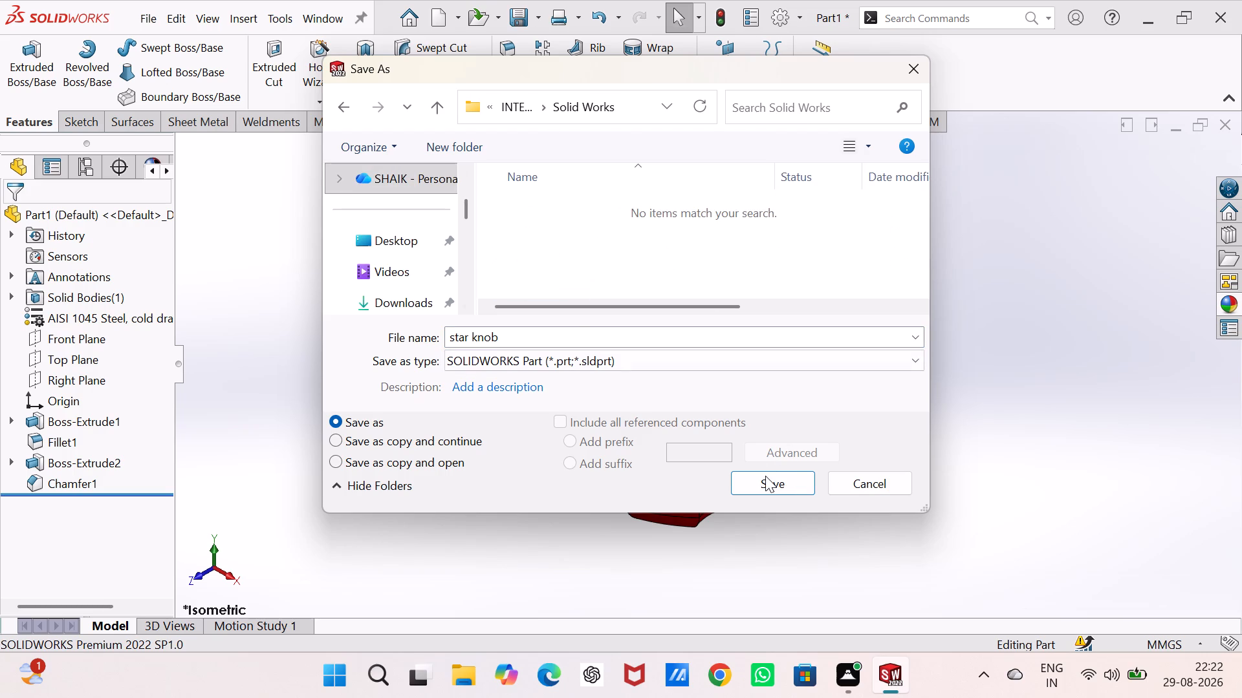
left_click(769, 480)
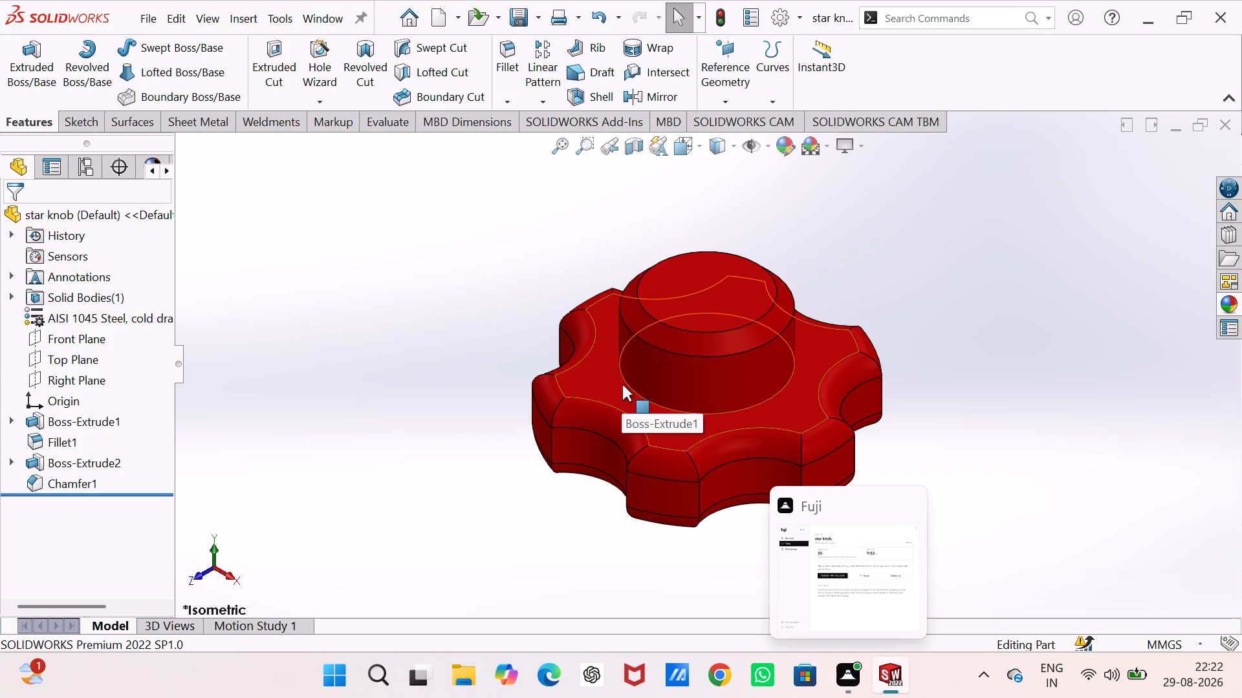
Create a new SOLIDWORKS document of the Drawing type.
key("ctrl+n")
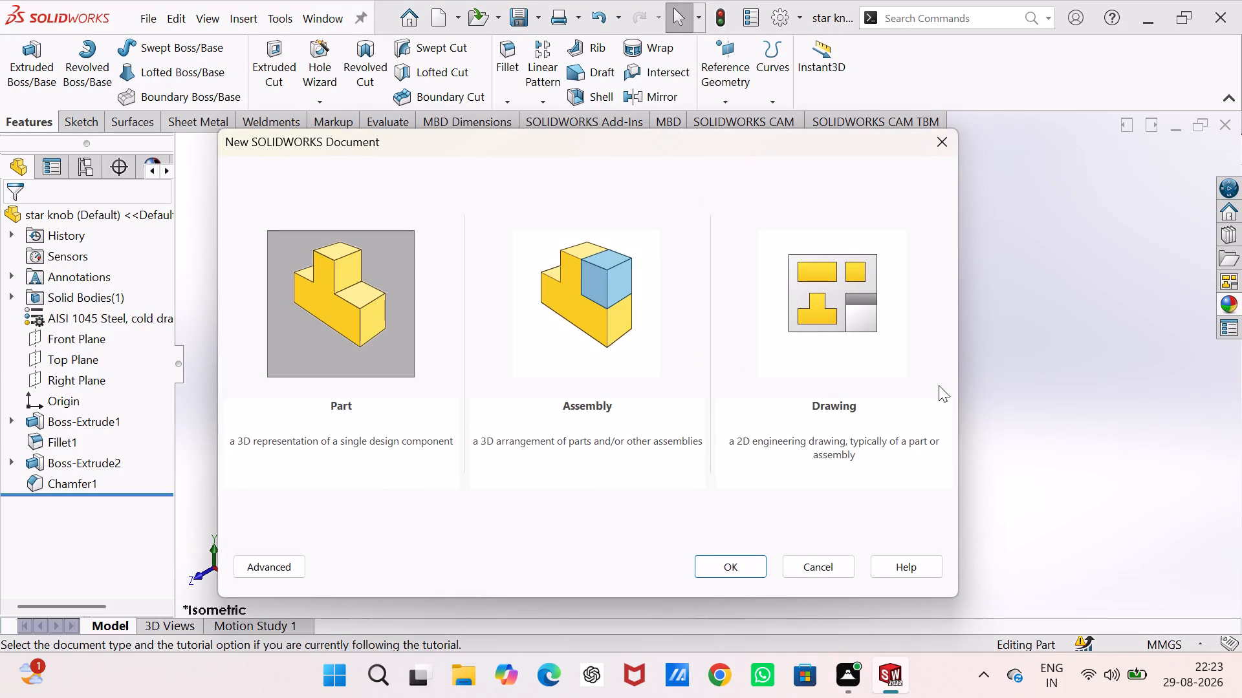
left_click(840, 297)
left_click(745, 562)
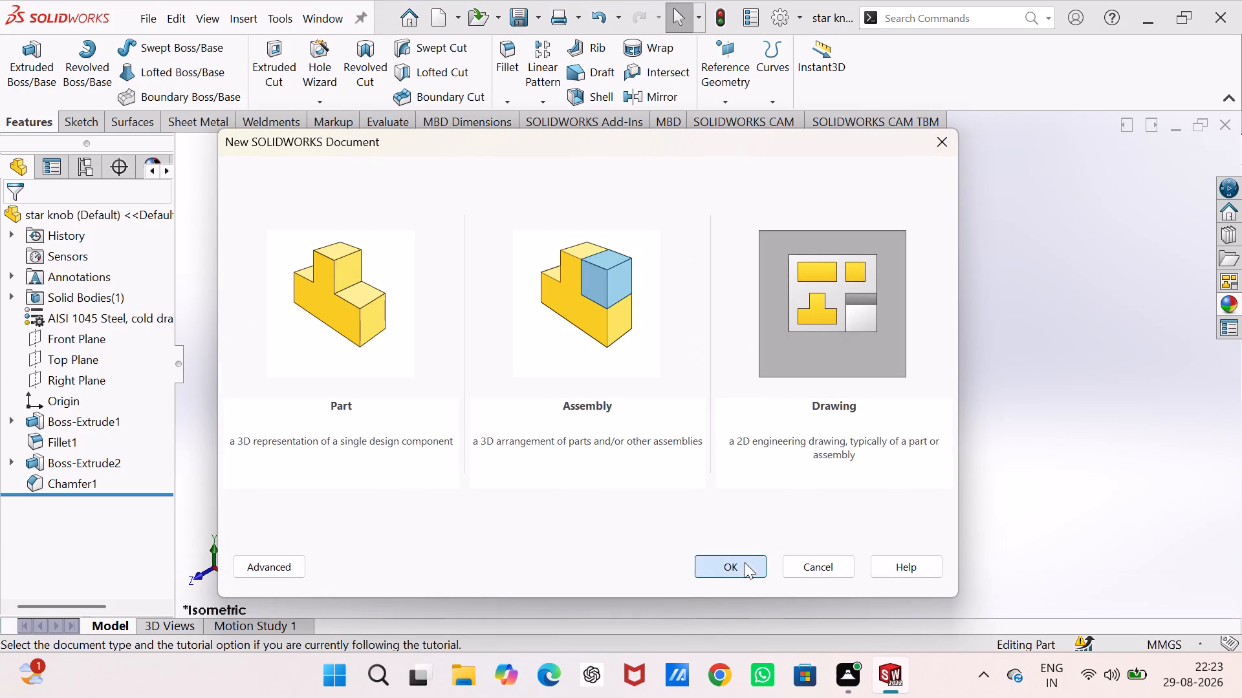
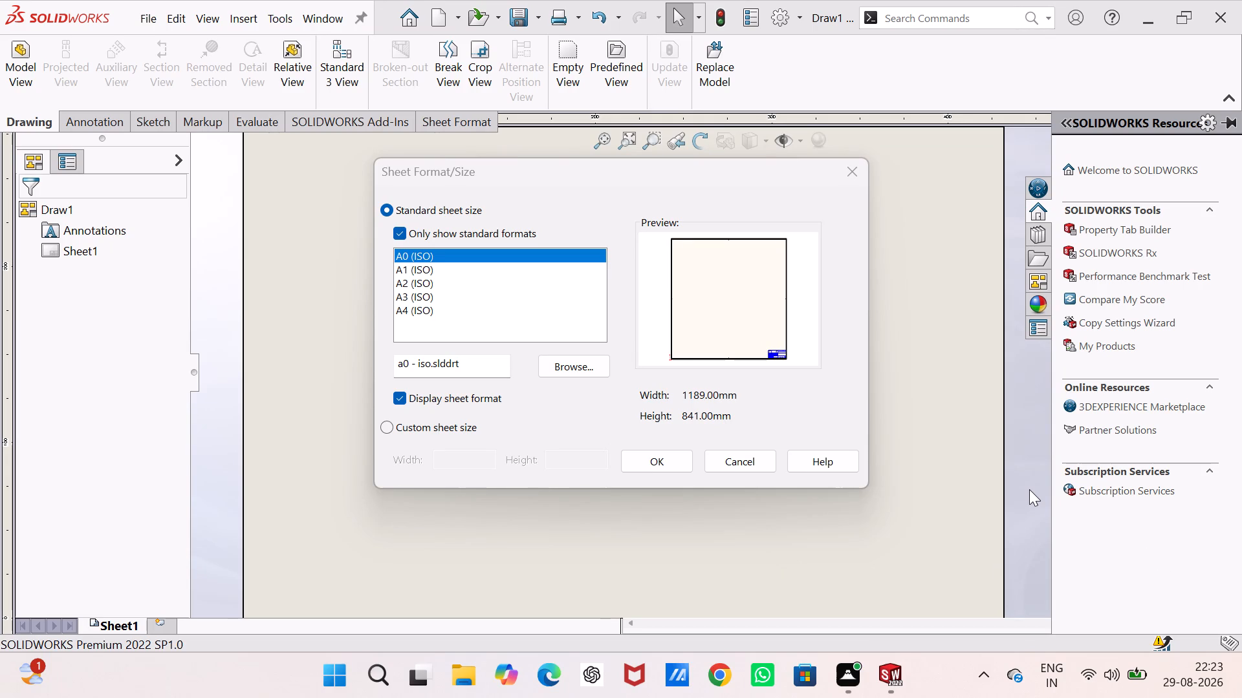
Set the drawing sheet to the standard A3 (ISO) size with its sheet format displayed.
left_click(428, 308)
left_click(430, 295)
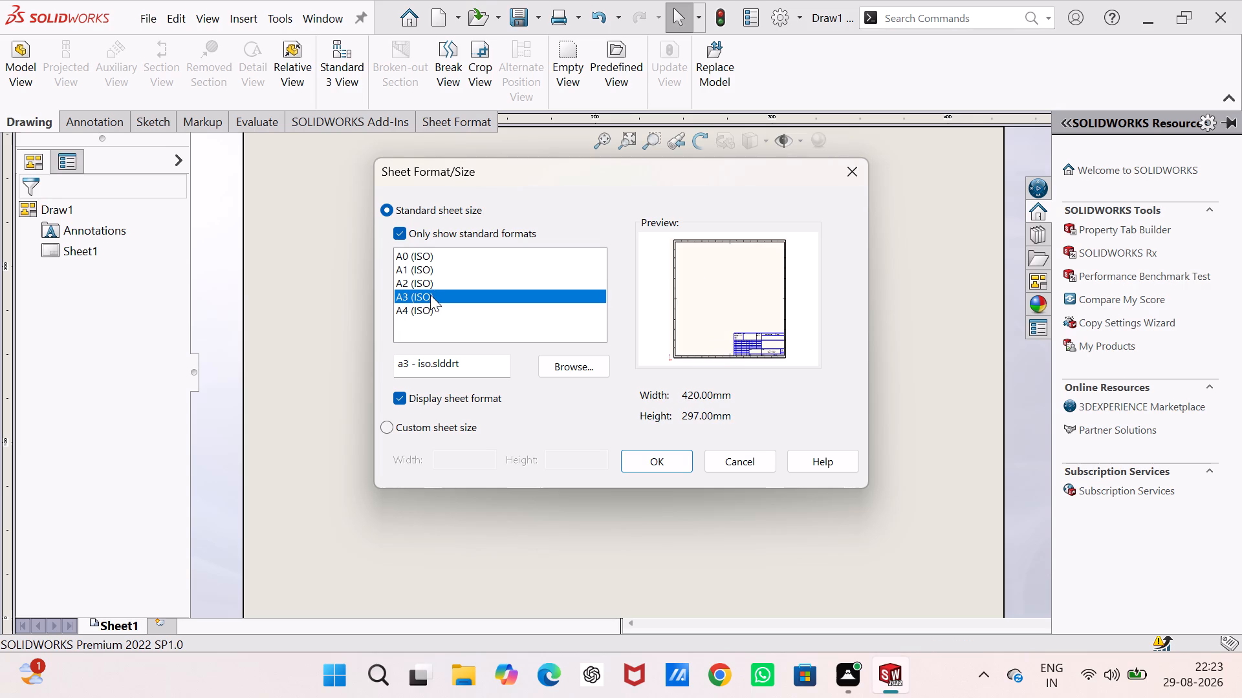
left_click(681, 458)
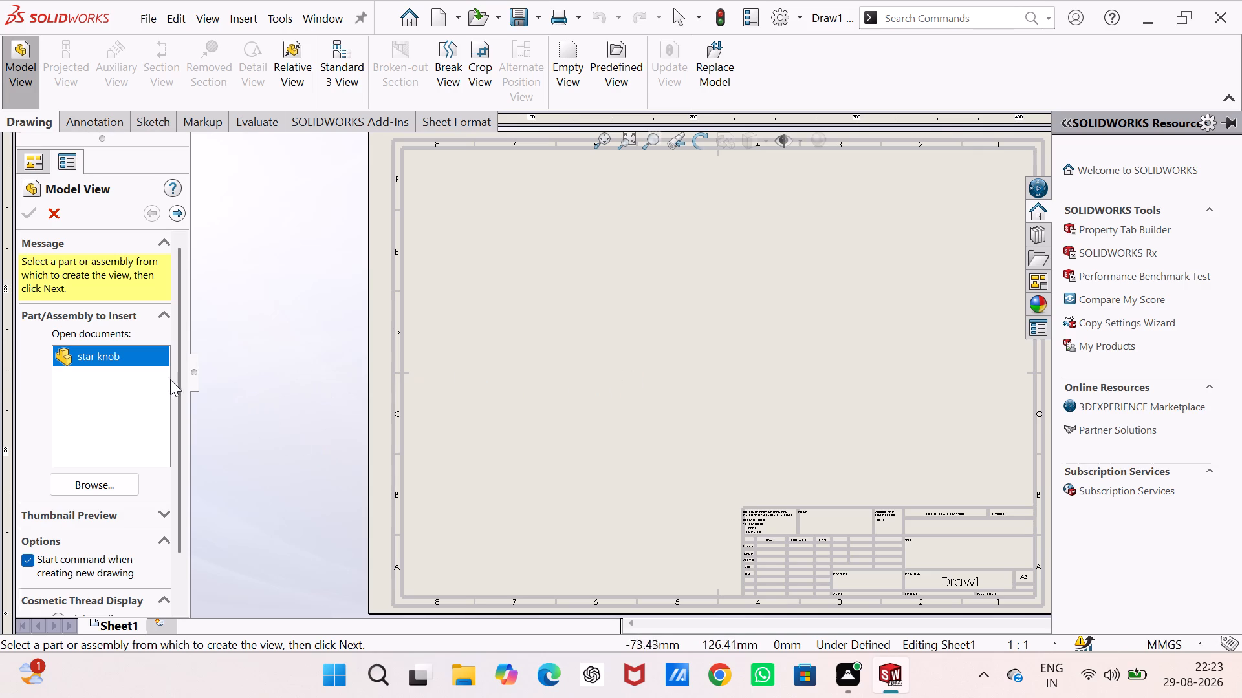
Place the front view of the star knob on the lower half of the sheet at a custom scale of 2:1.
double_click(154, 355)
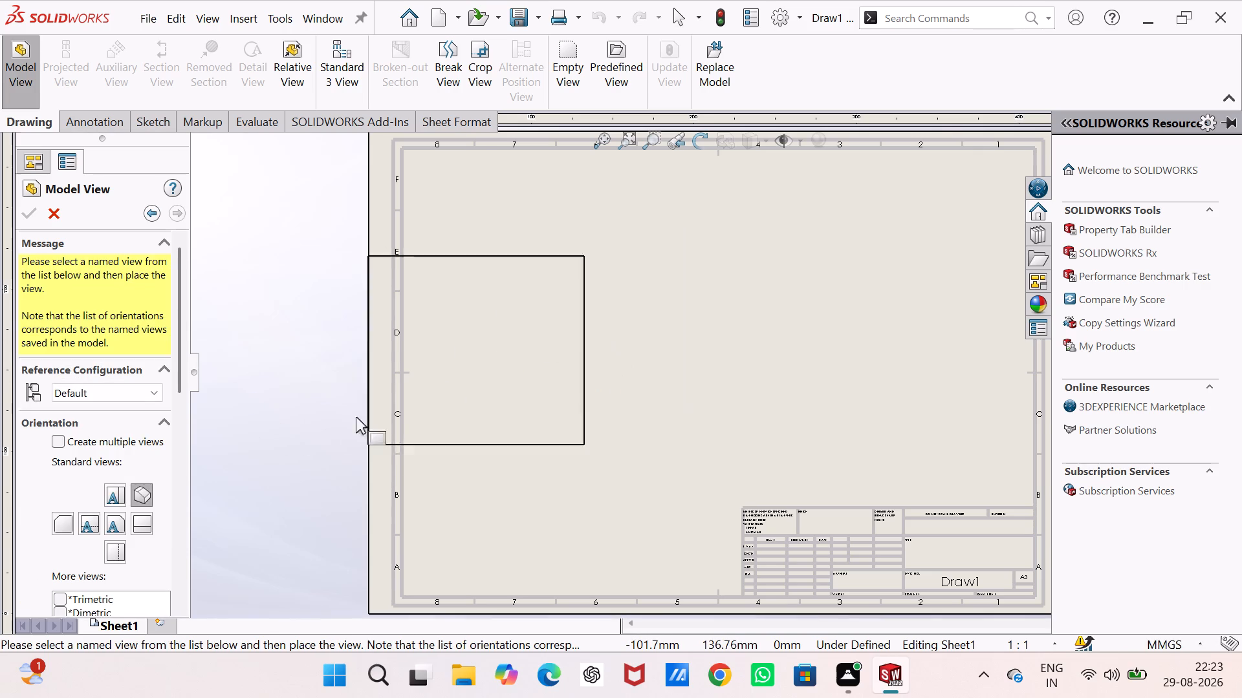
left_click(114, 520)
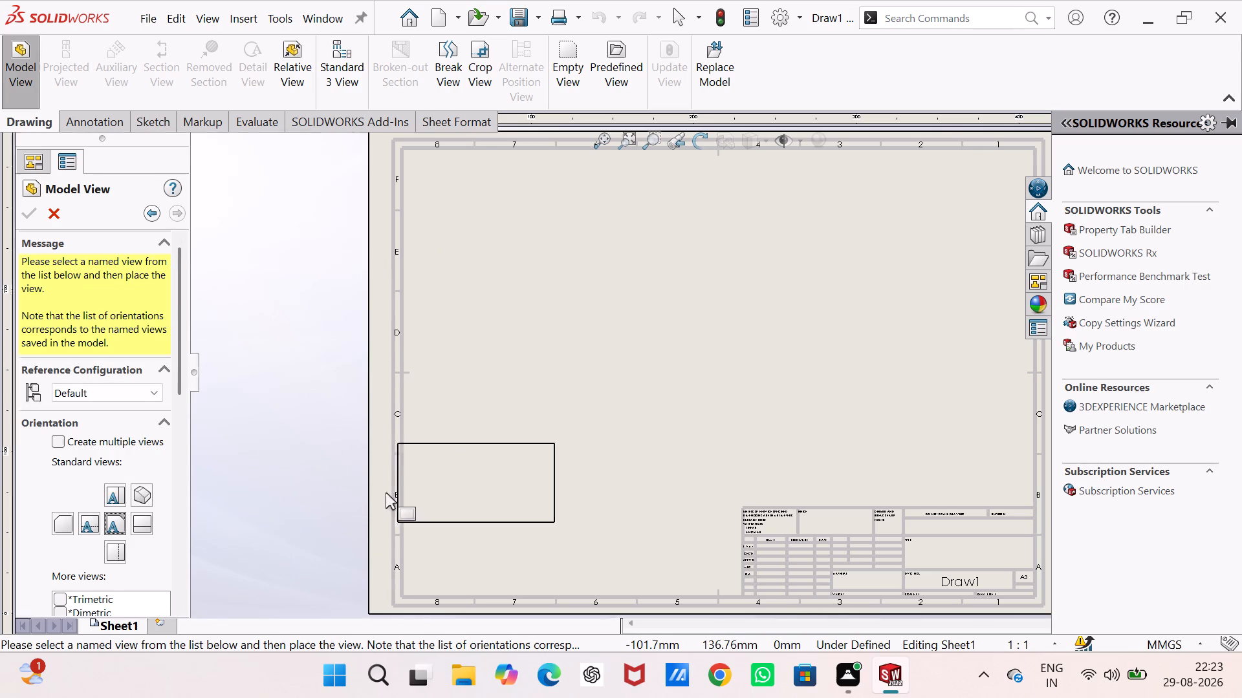
left_click_drag(177, 386, 192, 570)
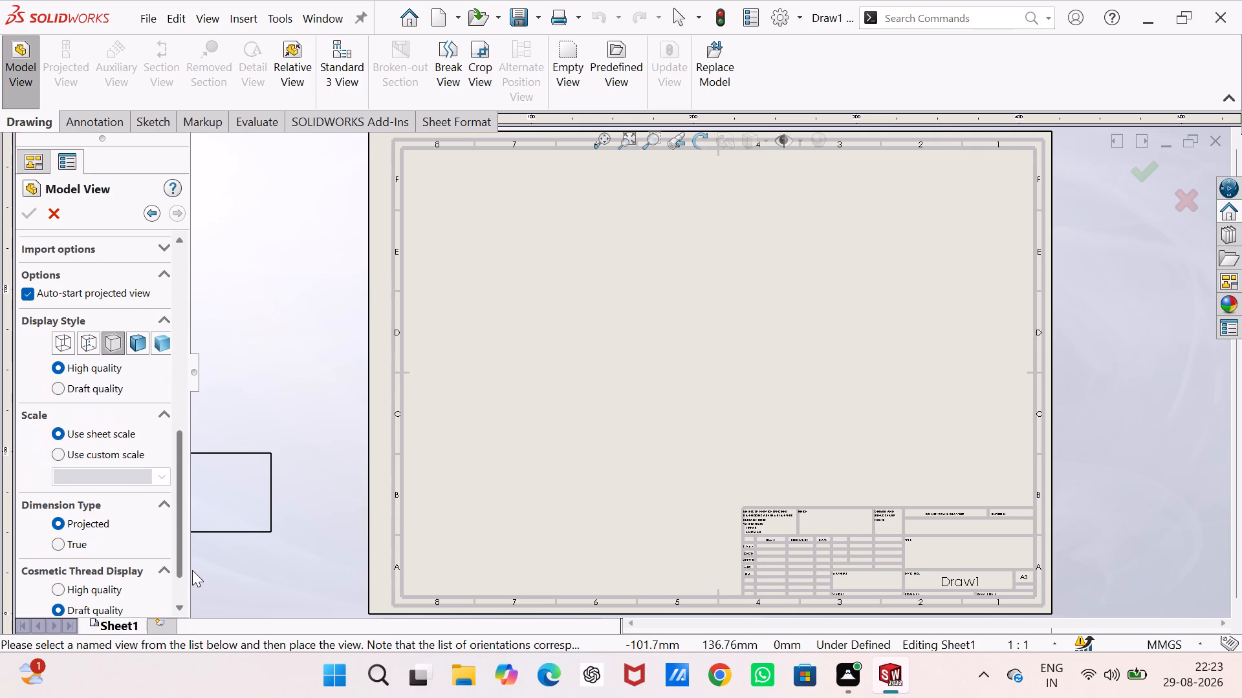
left_click_drag(192, 570, 199, 567)
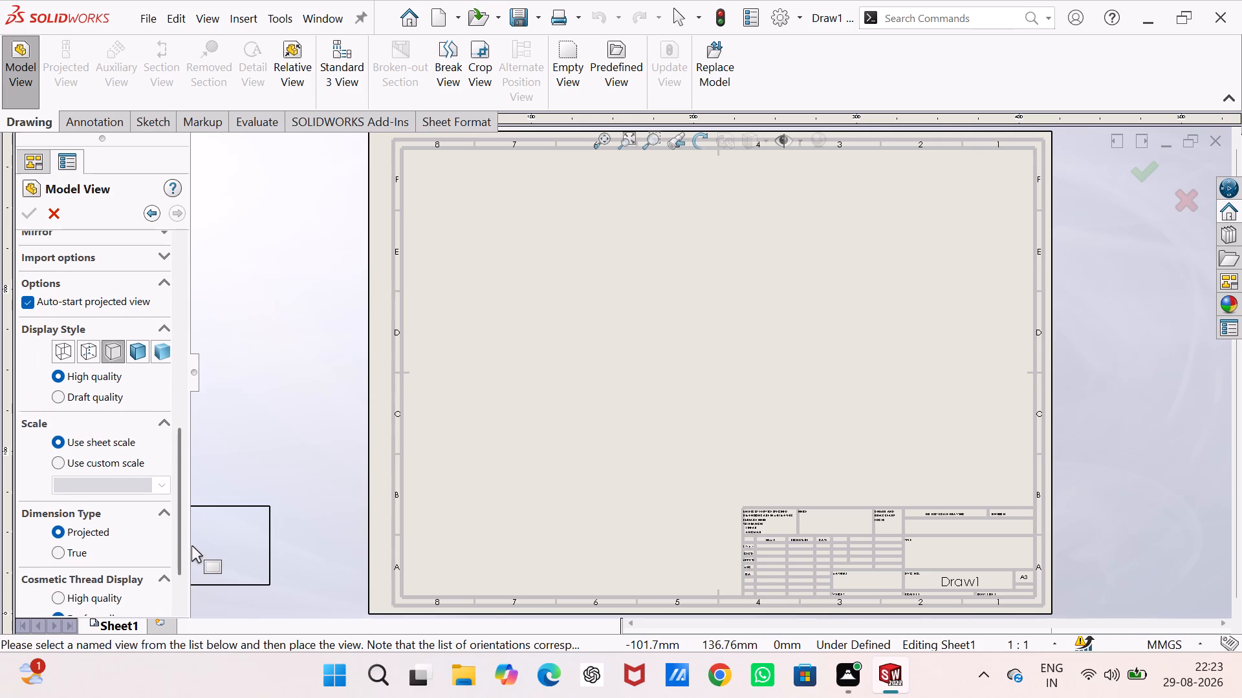
left_click(52, 465)
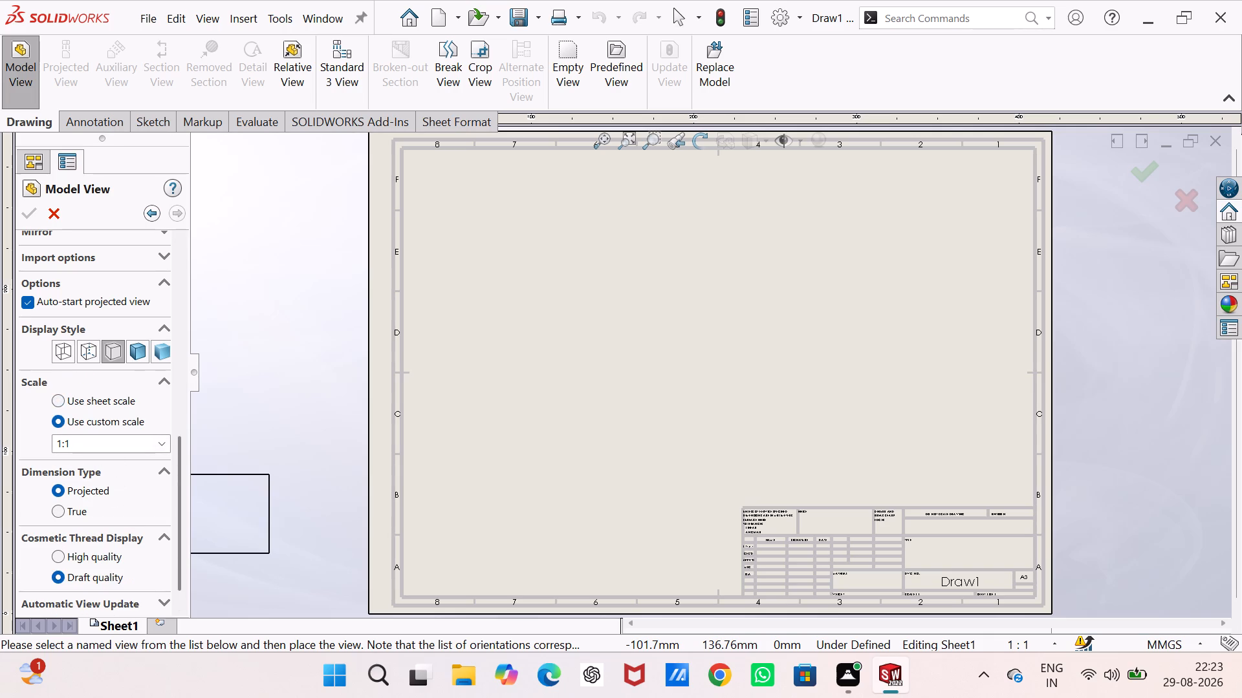
left_click(159, 446)
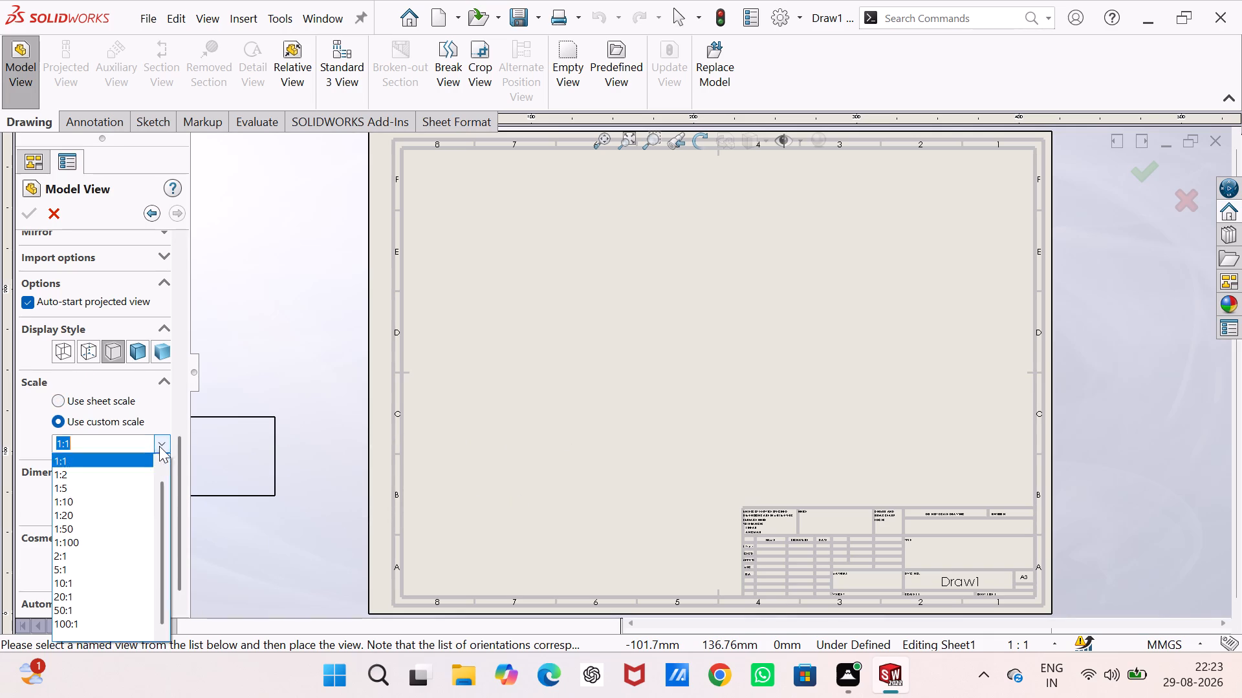
left_click(107, 556)
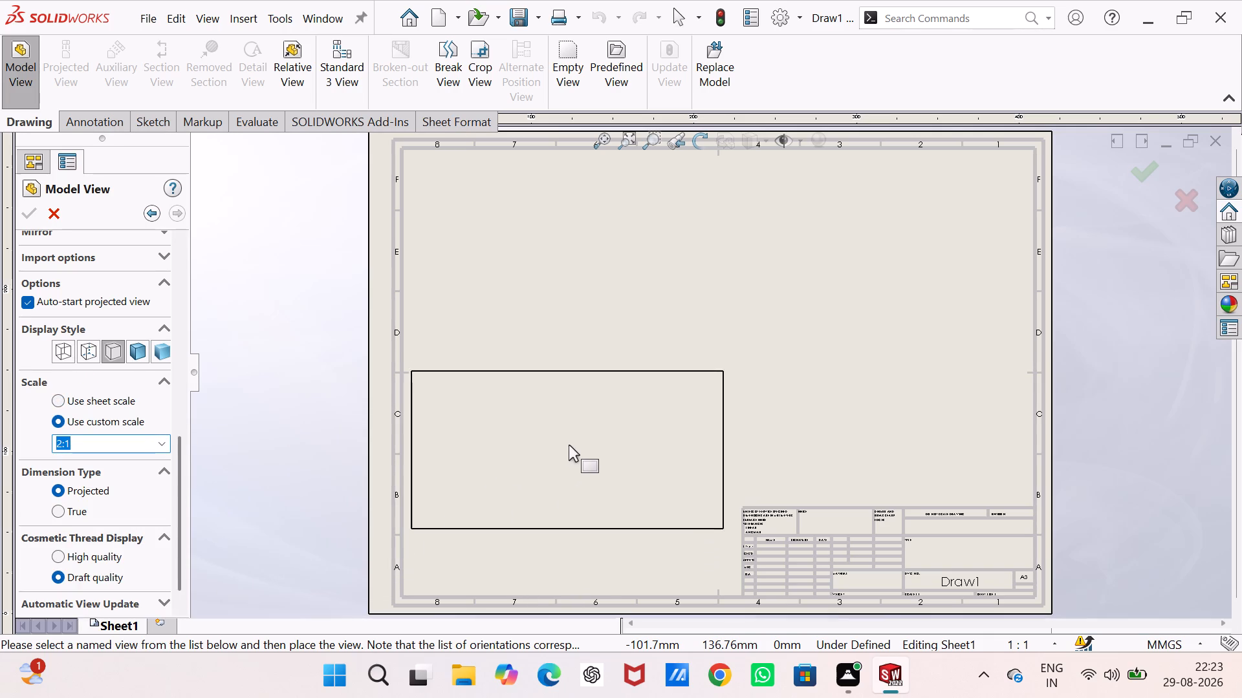
left_click(574, 430)
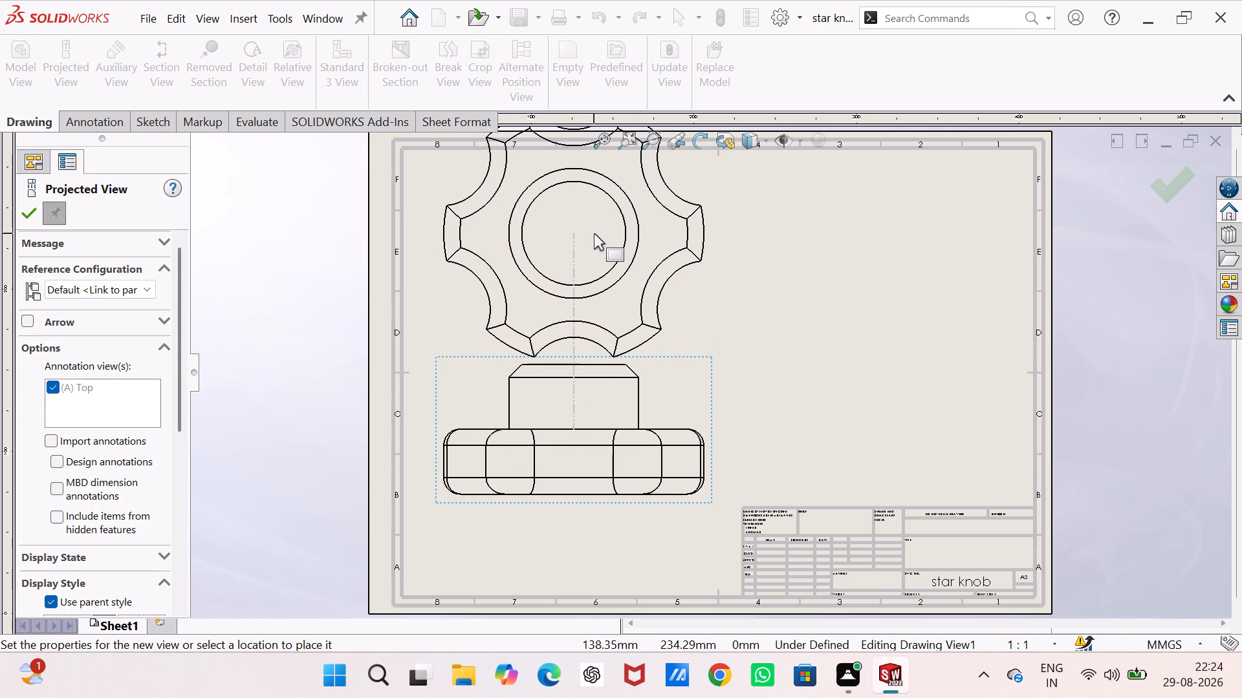
Add a projected top view above the front view and a shaded isometric projected view beside them.
left_click(594, 233)
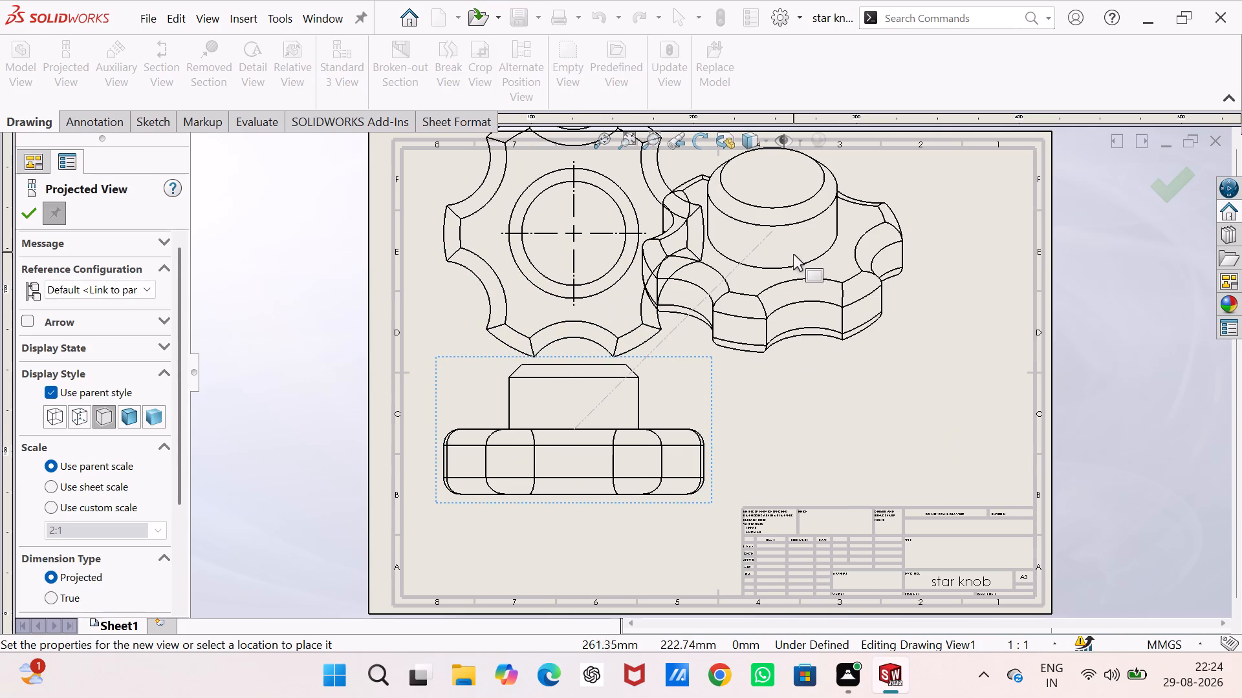
left_click(155, 411)
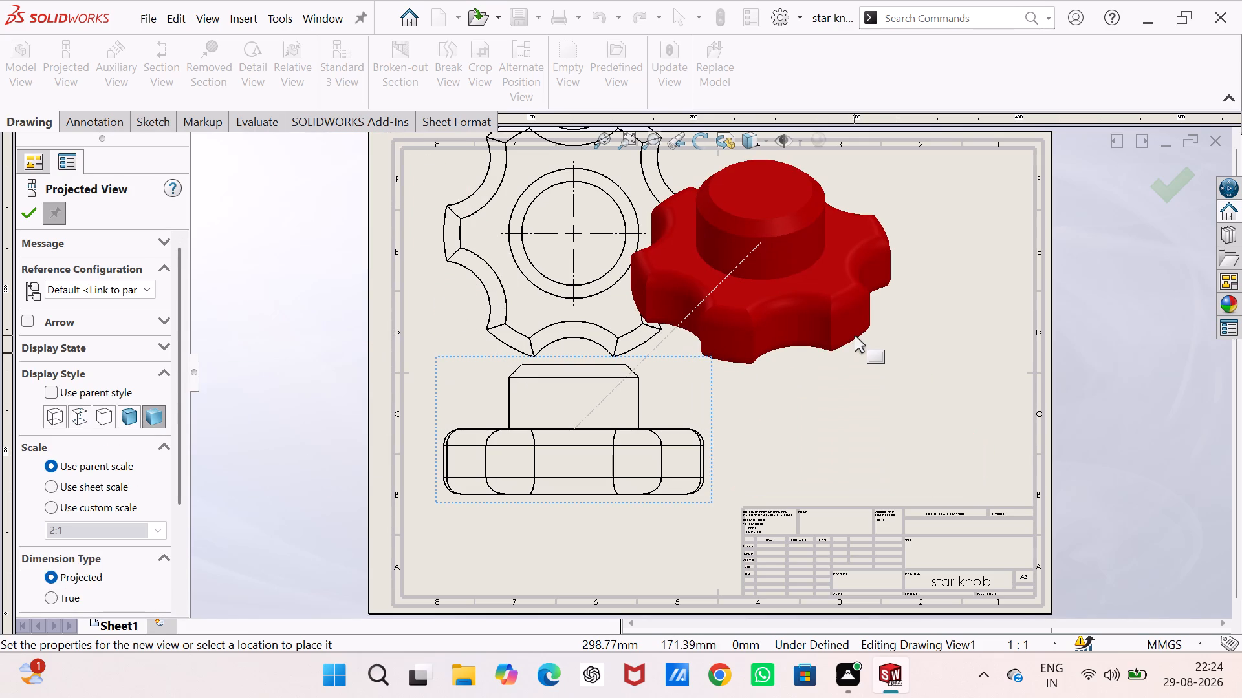
left_click(892, 294, "ctrl")
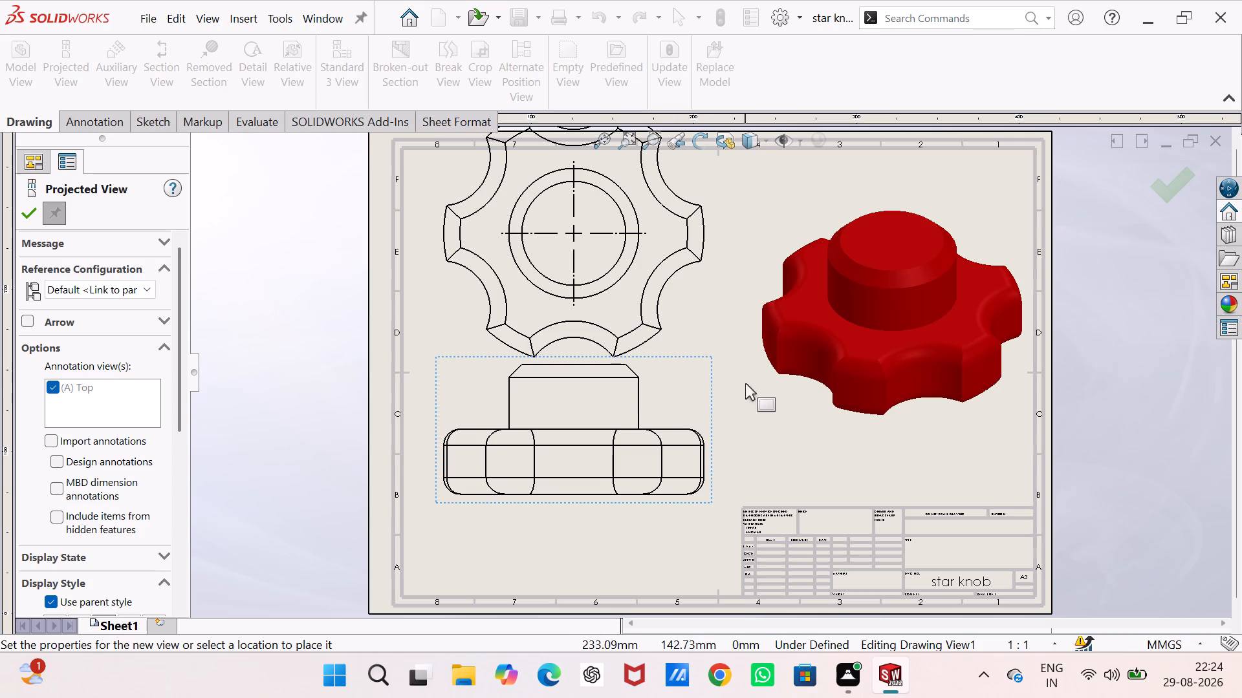
key("Escape")
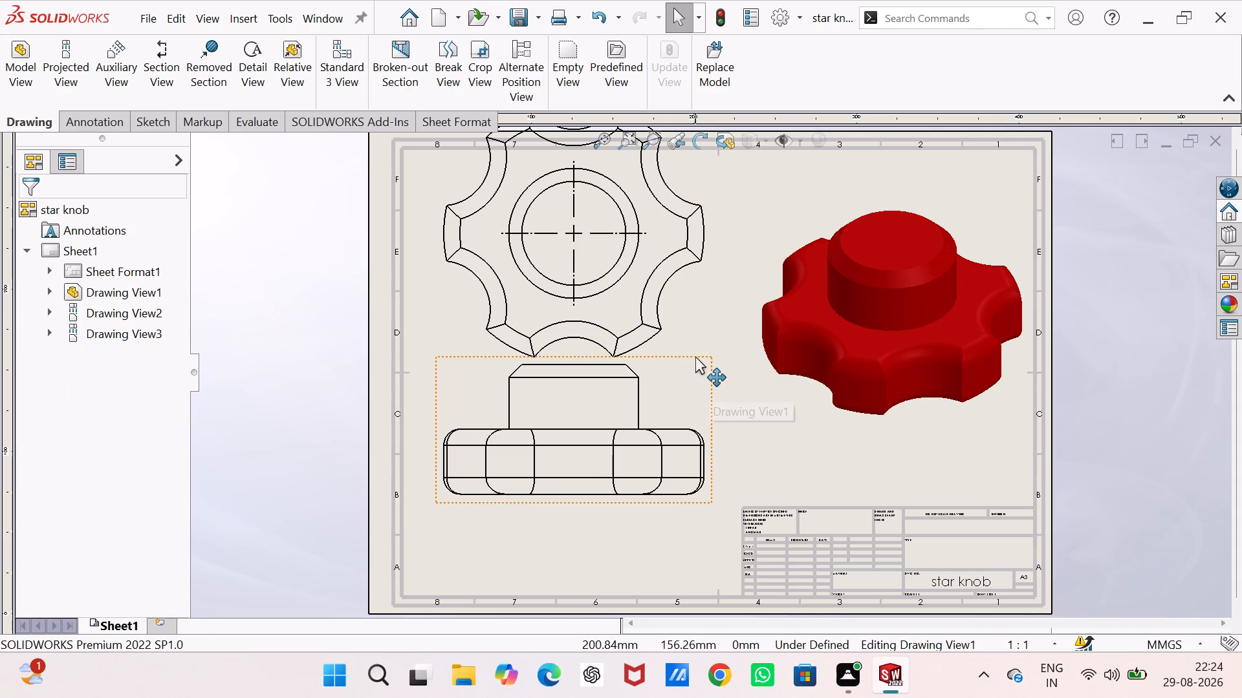
Move the front view lower on the sheet and shift the top view down so it fits inside the border.
left_click_drag(695, 354, 688, 432, "ctrl")
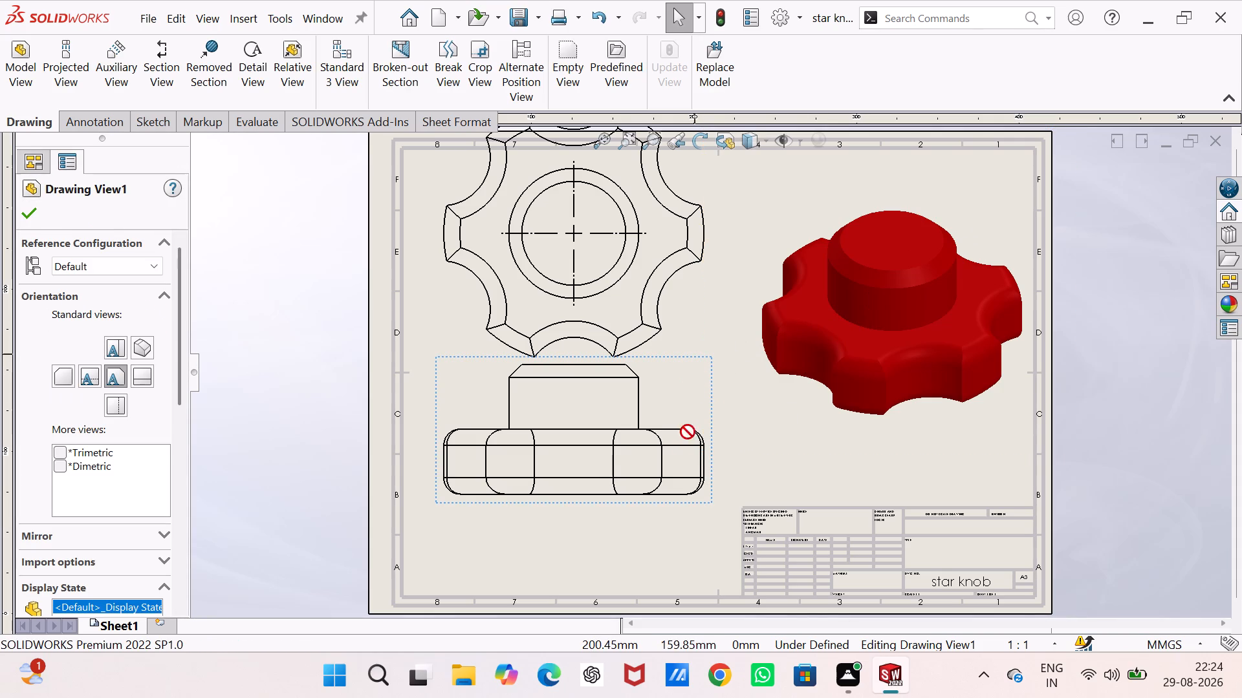
left_click_drag(688, 432, 685, 442, "ctrl")
left_click_drag(685, 442, 689, 419, "ctrl")
left_click_drag(695, 356, 694, 388)
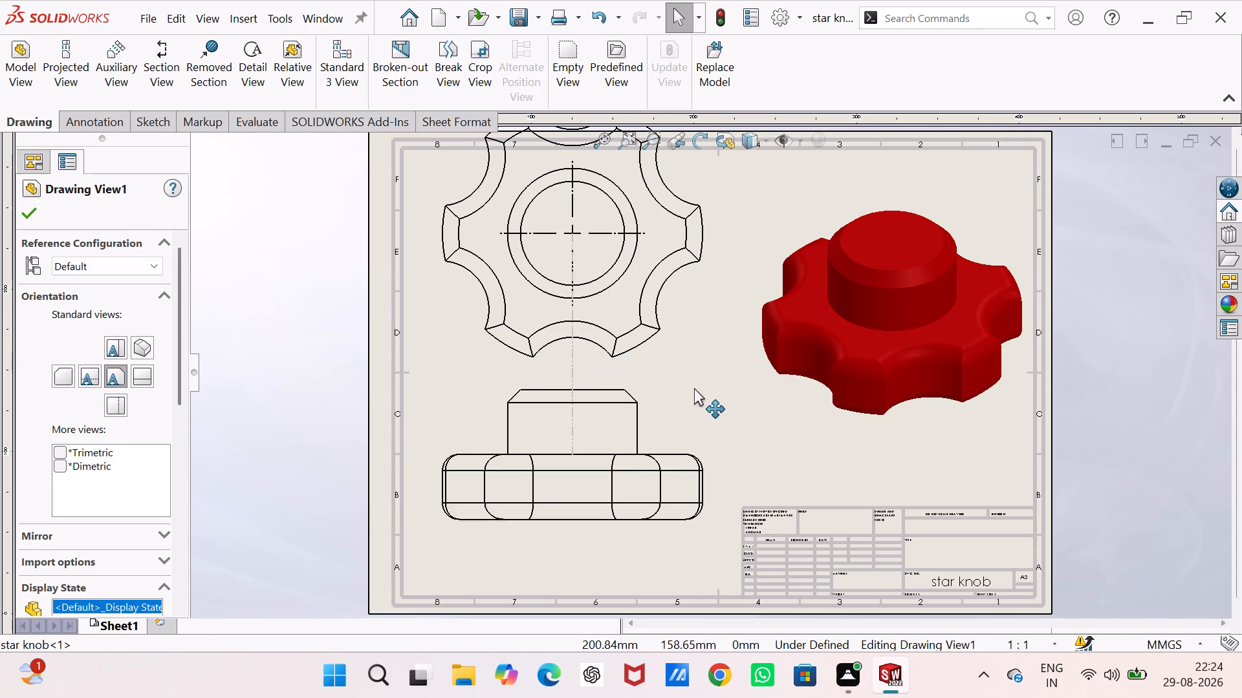
left_click_drag(694, 388, 690, 430)
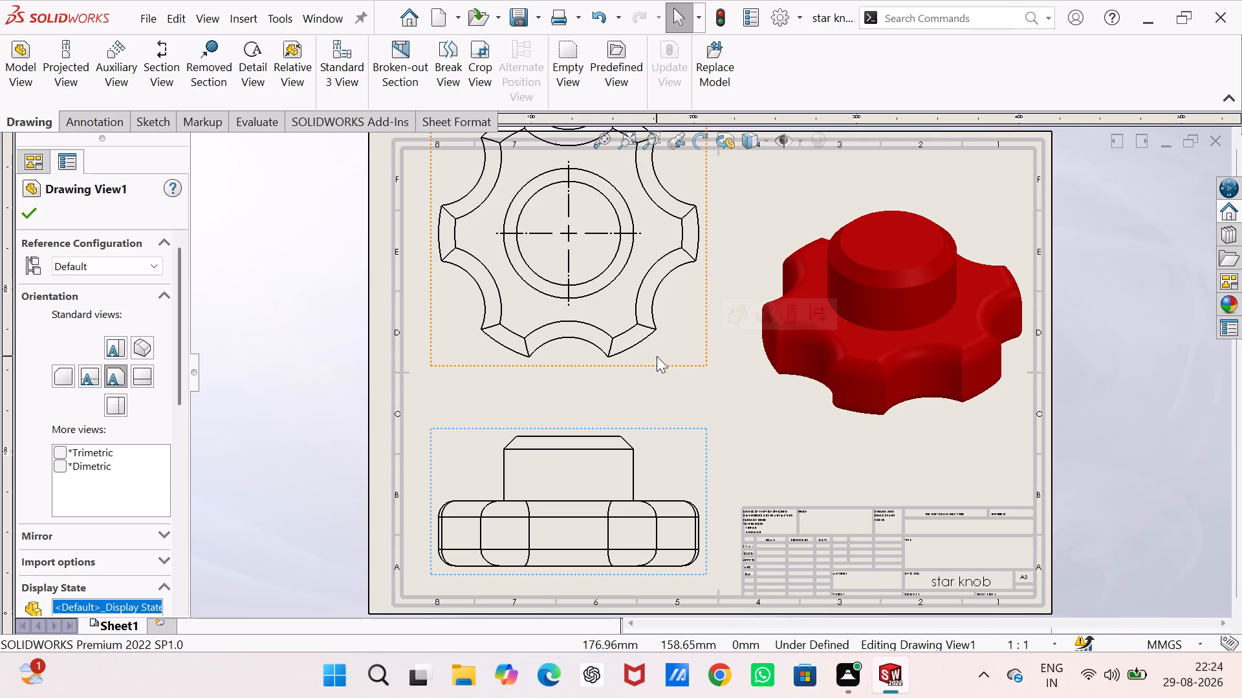
left_click_drag(662, 365, 667, 408)
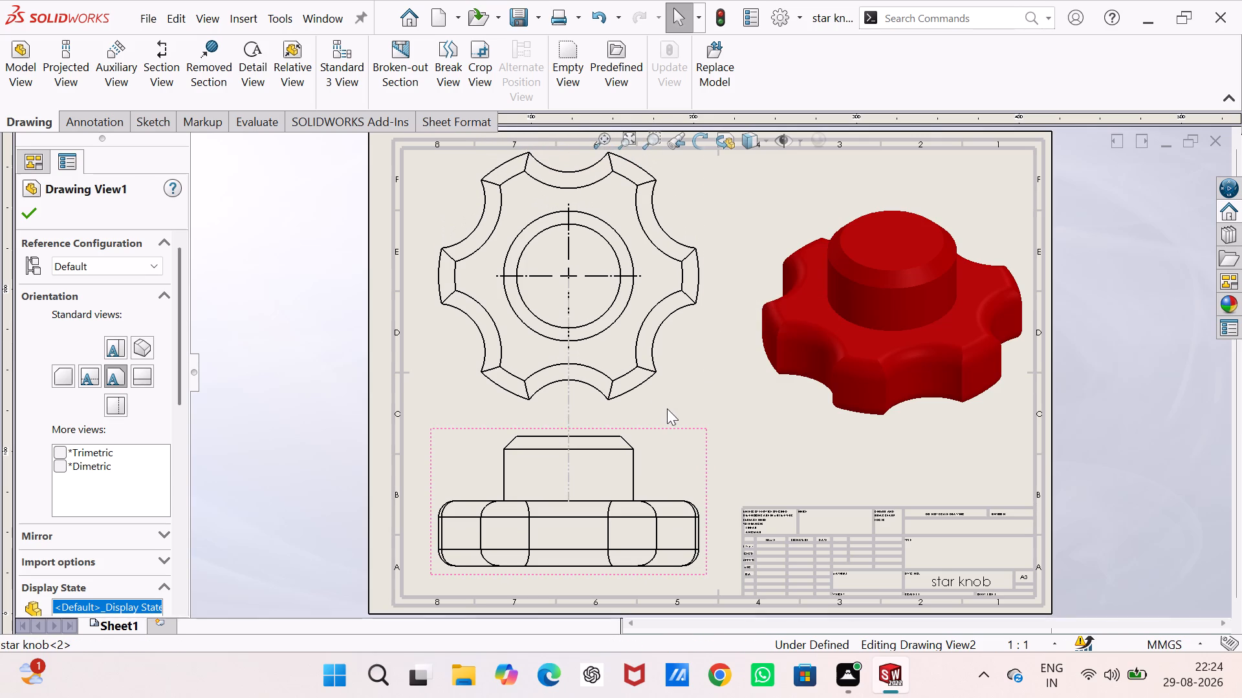
left_click_drag(667, 408, 668, 405)
Dimension the radius of an outer scallop arc and the diameter of the hub's outer circle in the top view.
right_click_drag(333, 349, 342, 185)
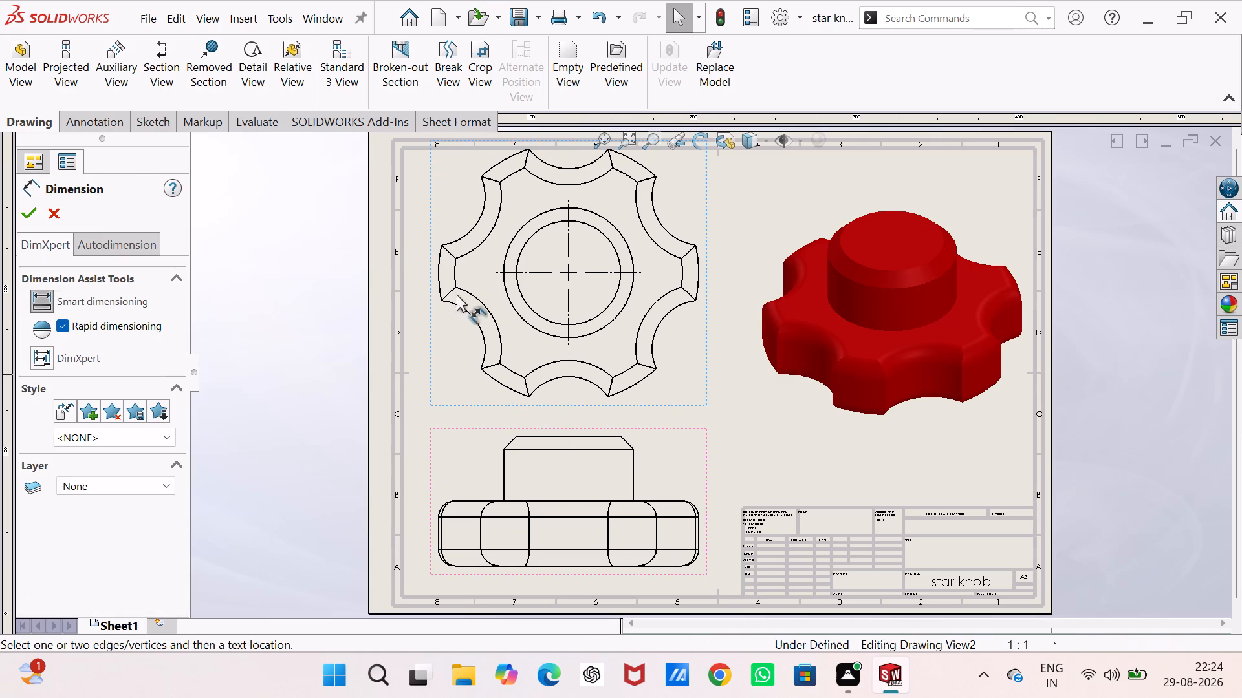
left_click_drag(485, 308, 477, 312)
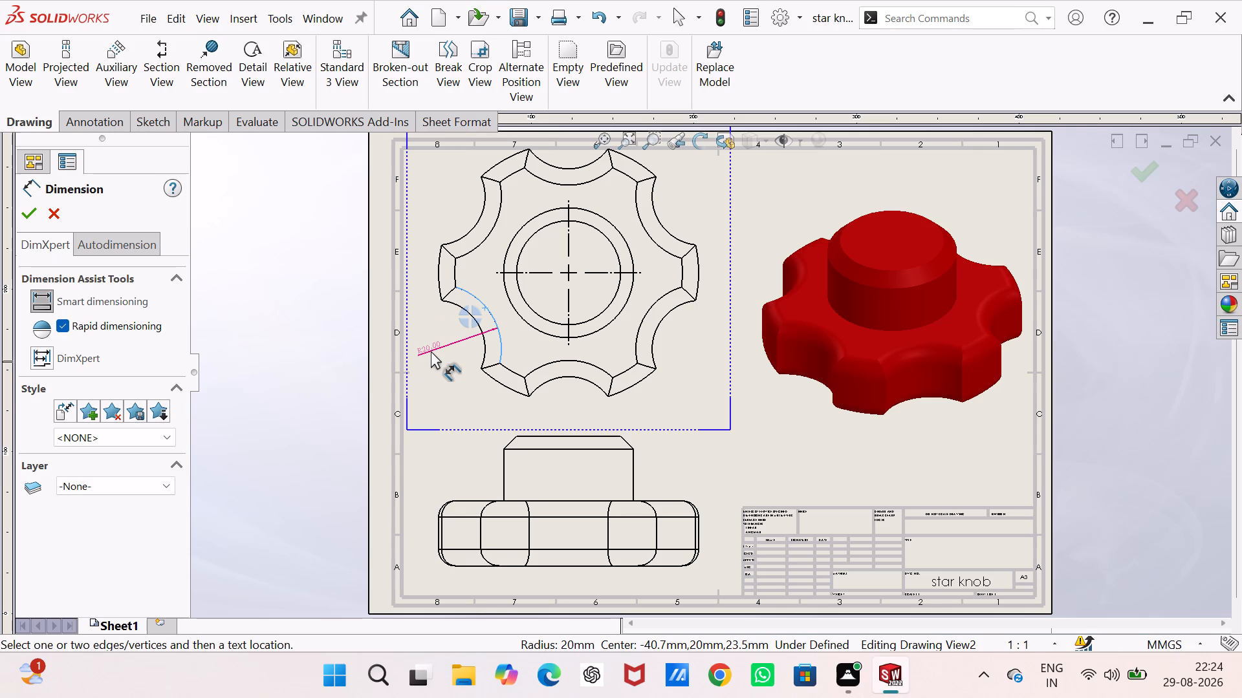
key("Escape")
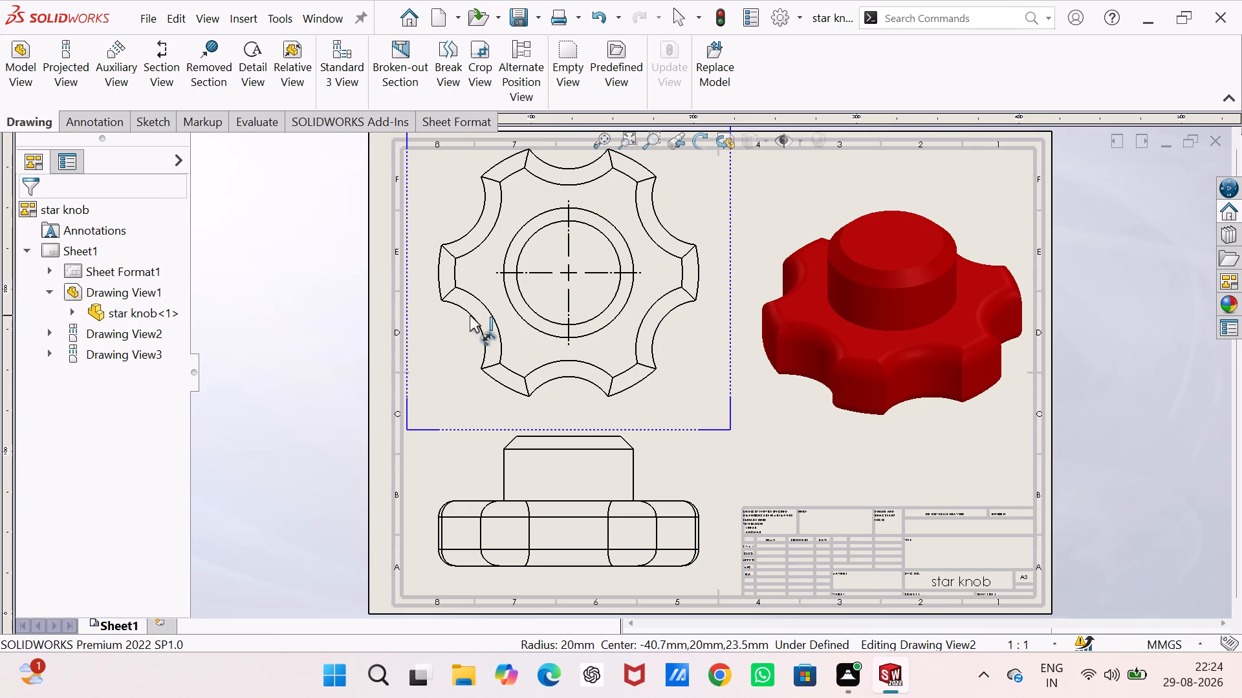
left_click(470, 315)
left_click(455, 342)
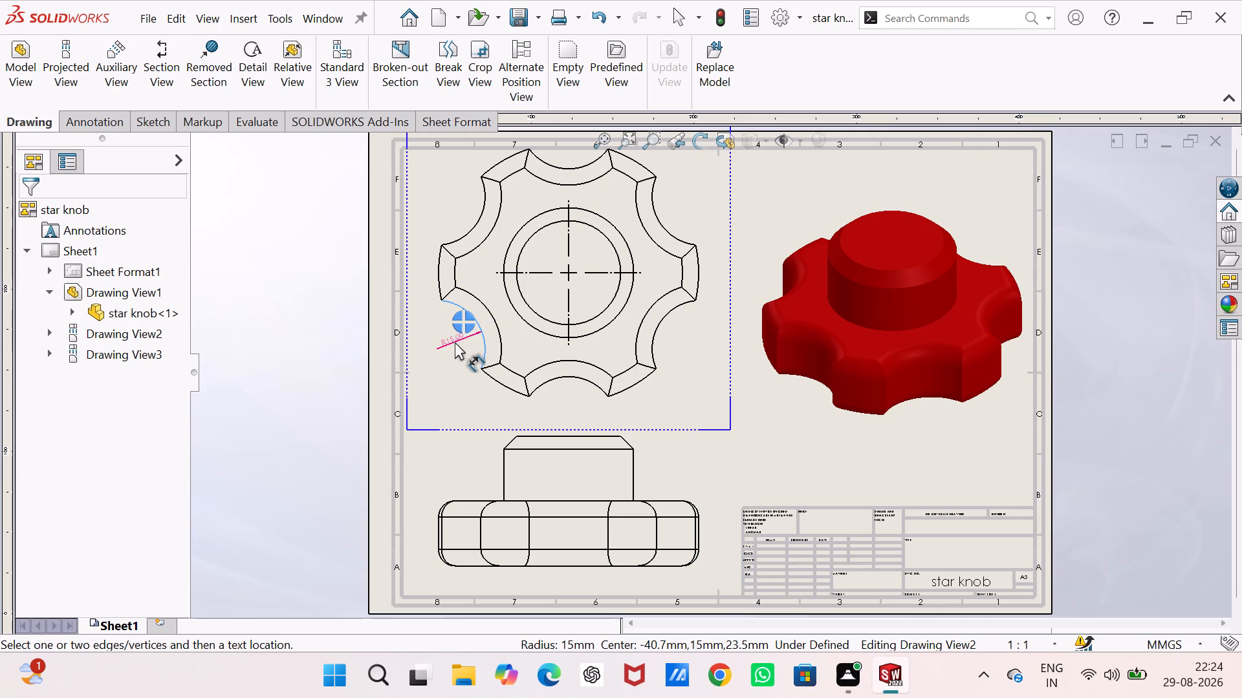
left_click(598, 328)
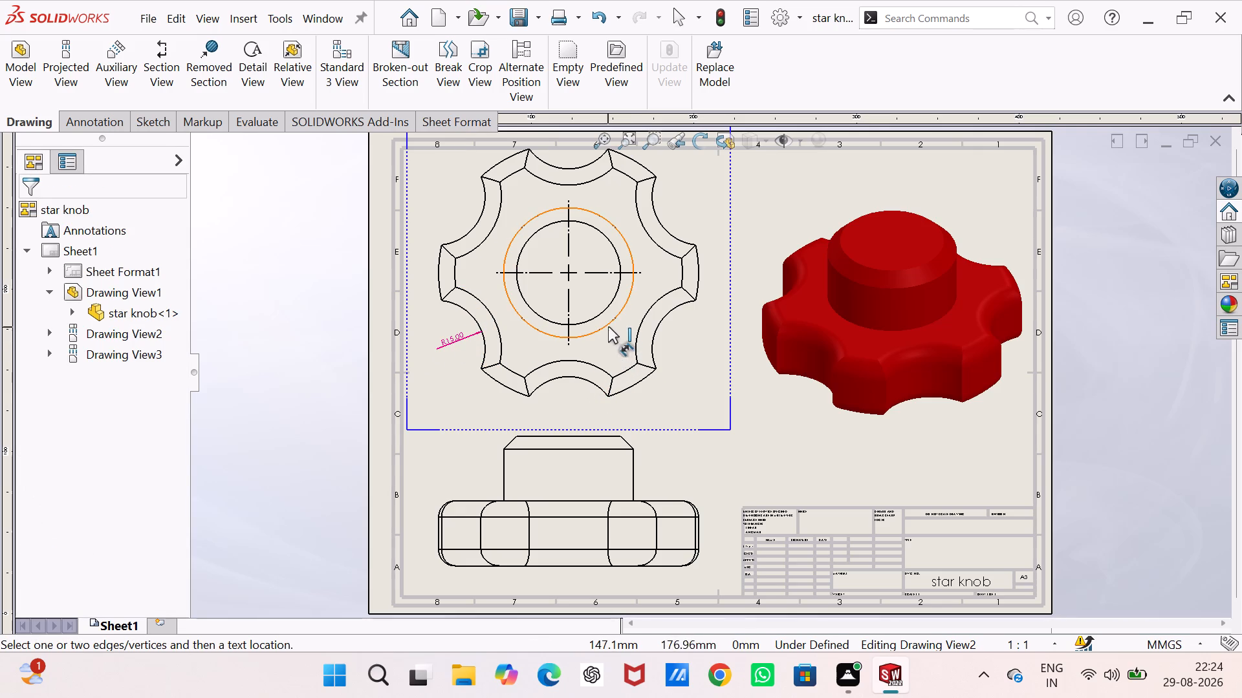
left_click(608, 325)
left_click(681, 378)
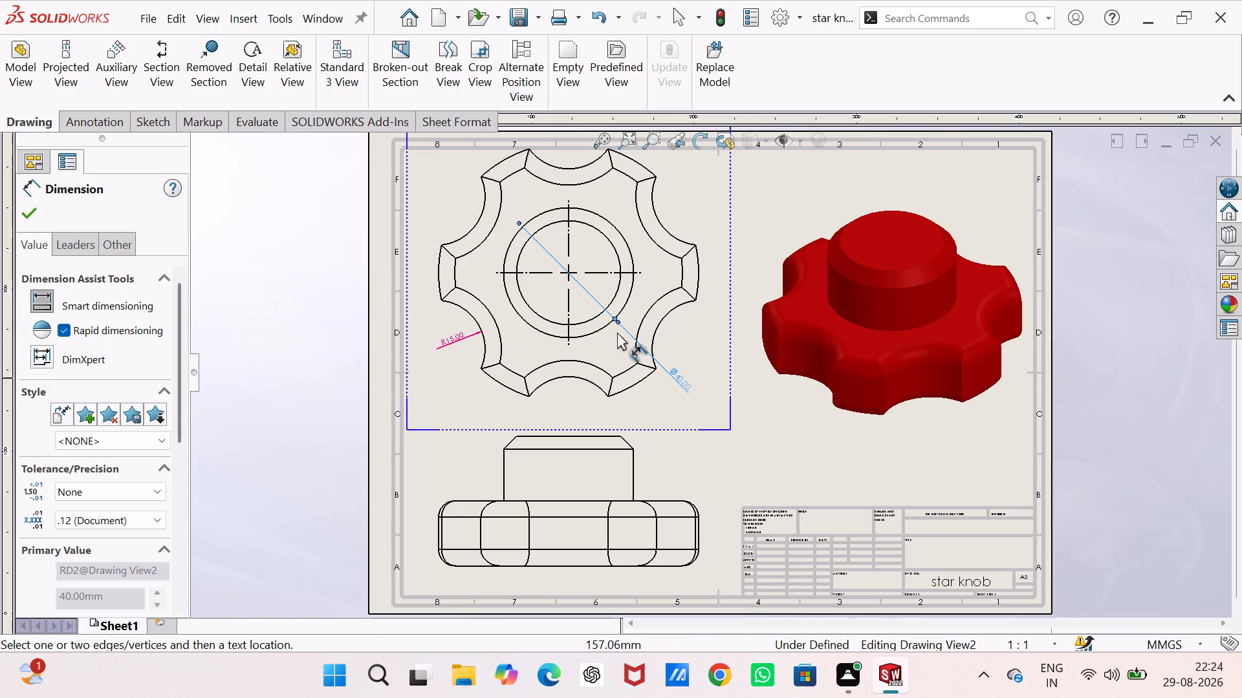
left_click(594, 316)
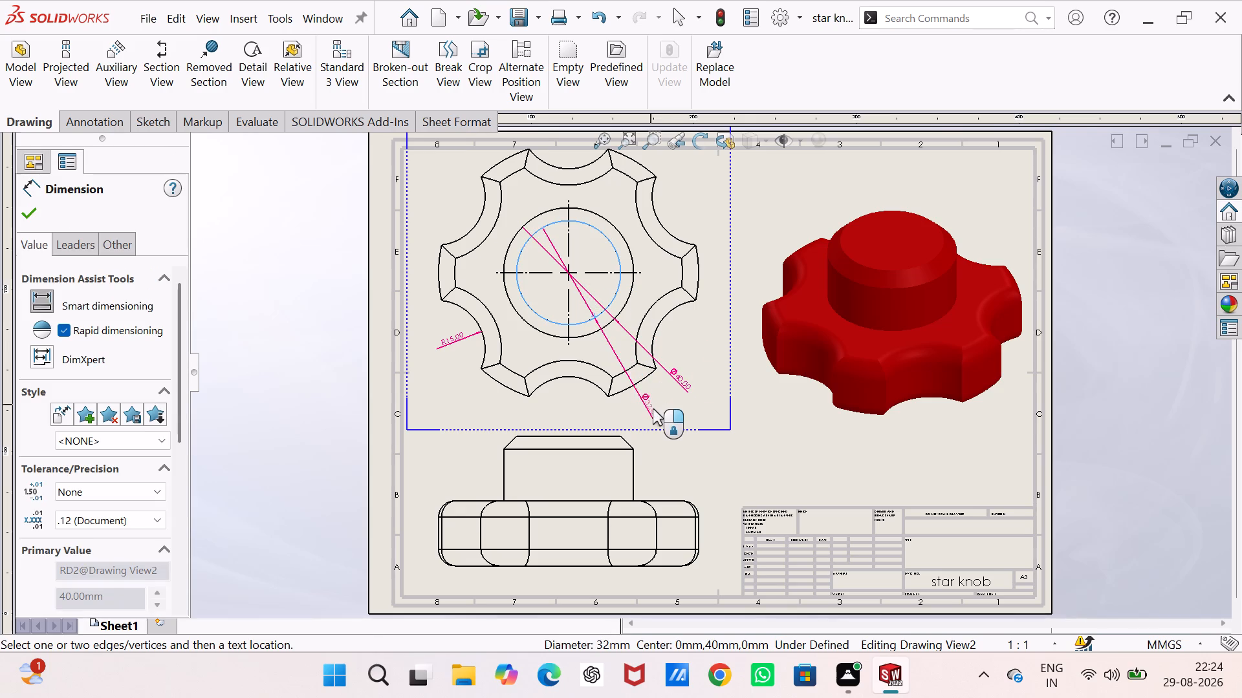
key("Escape")
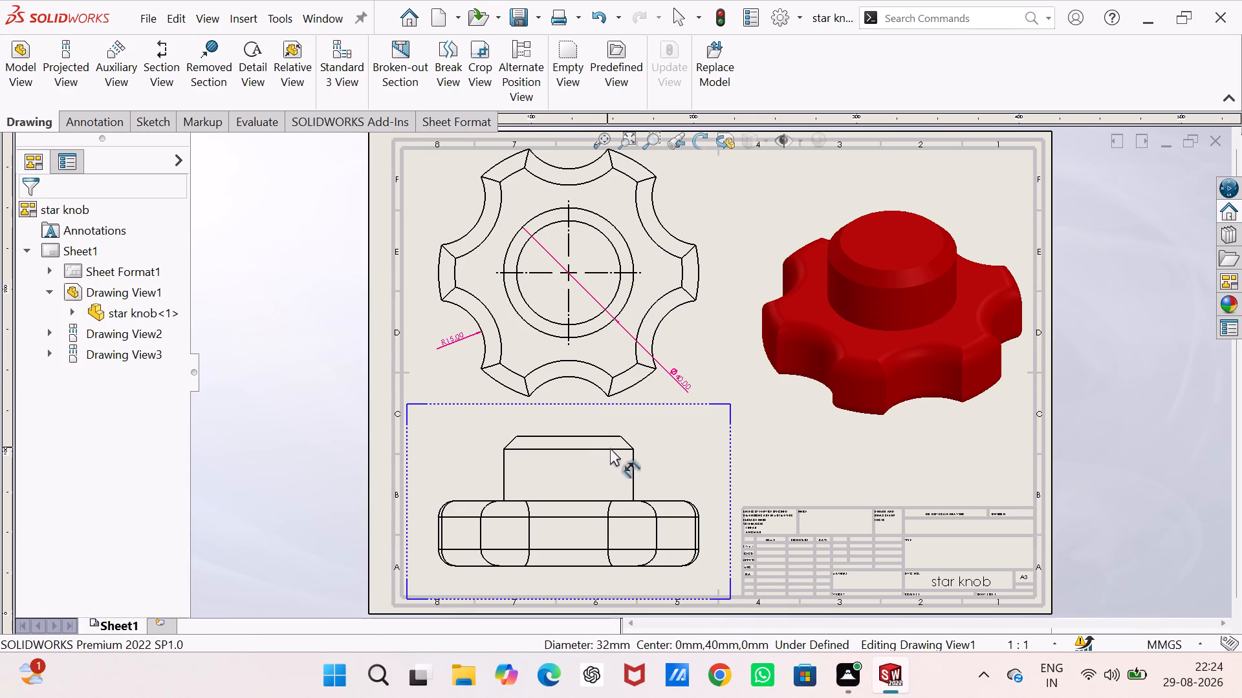
Dimension the length of the hub's slanted chamfer edge in the front view.
left_click(631, 447)
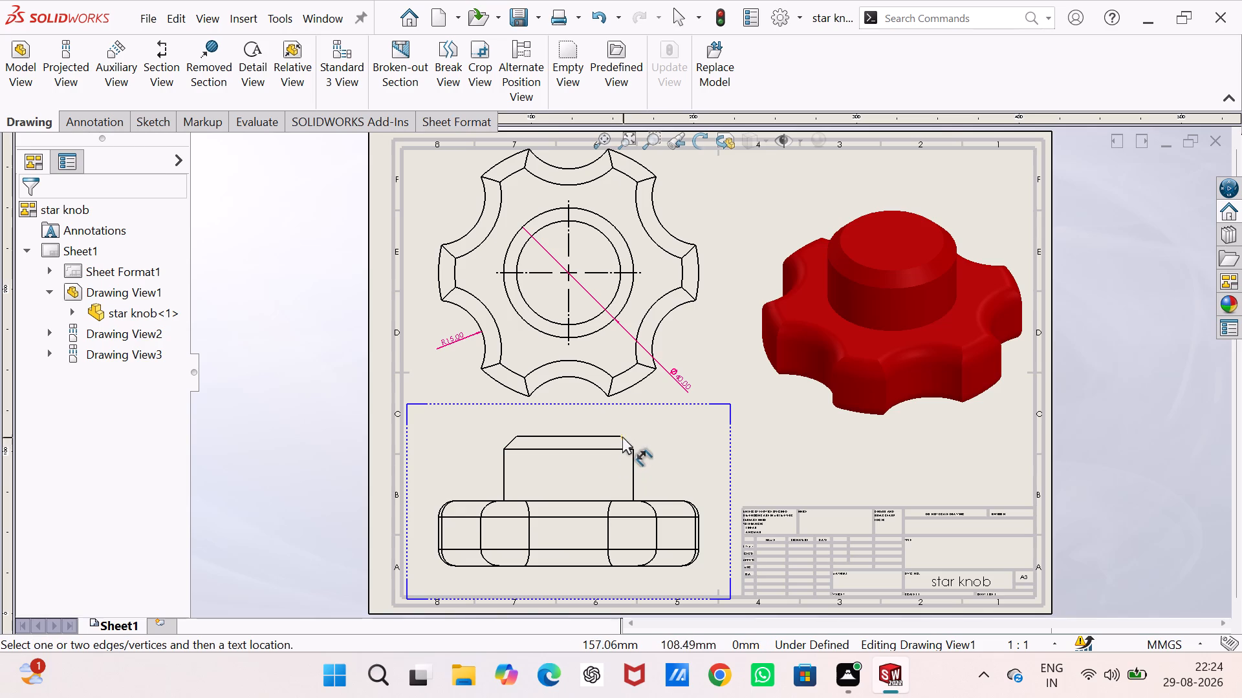
left_click(622, 436)
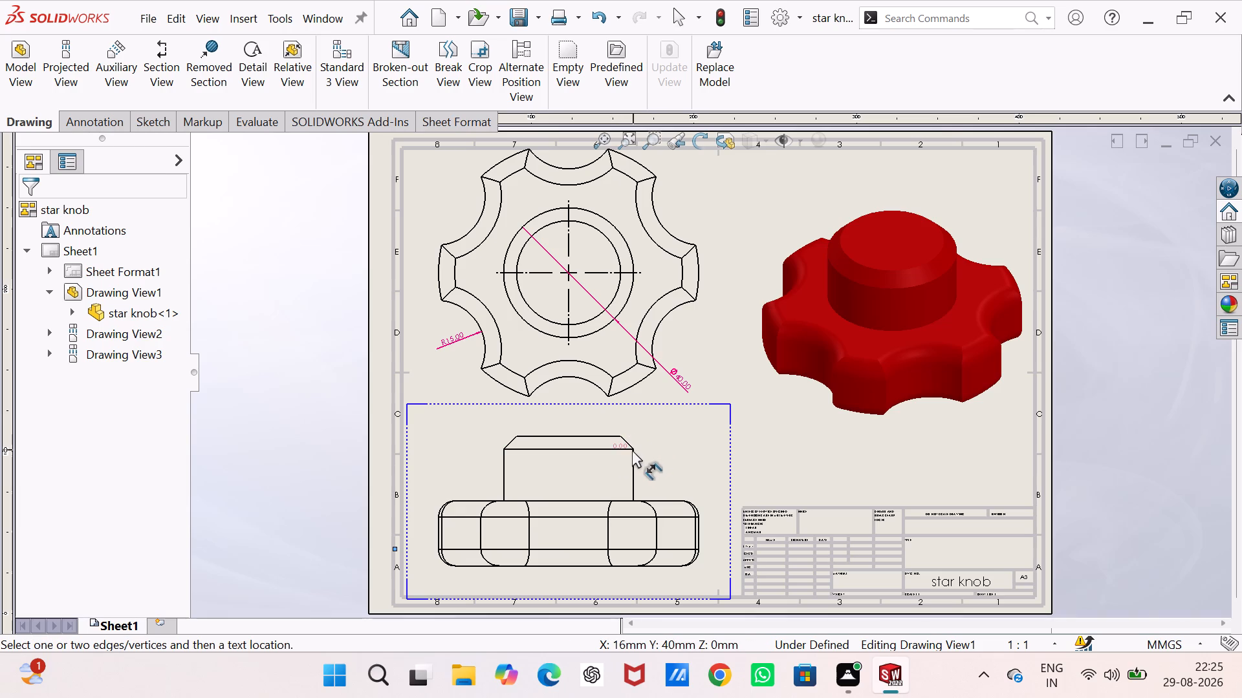
key("Escape")
left_click(633, 445)
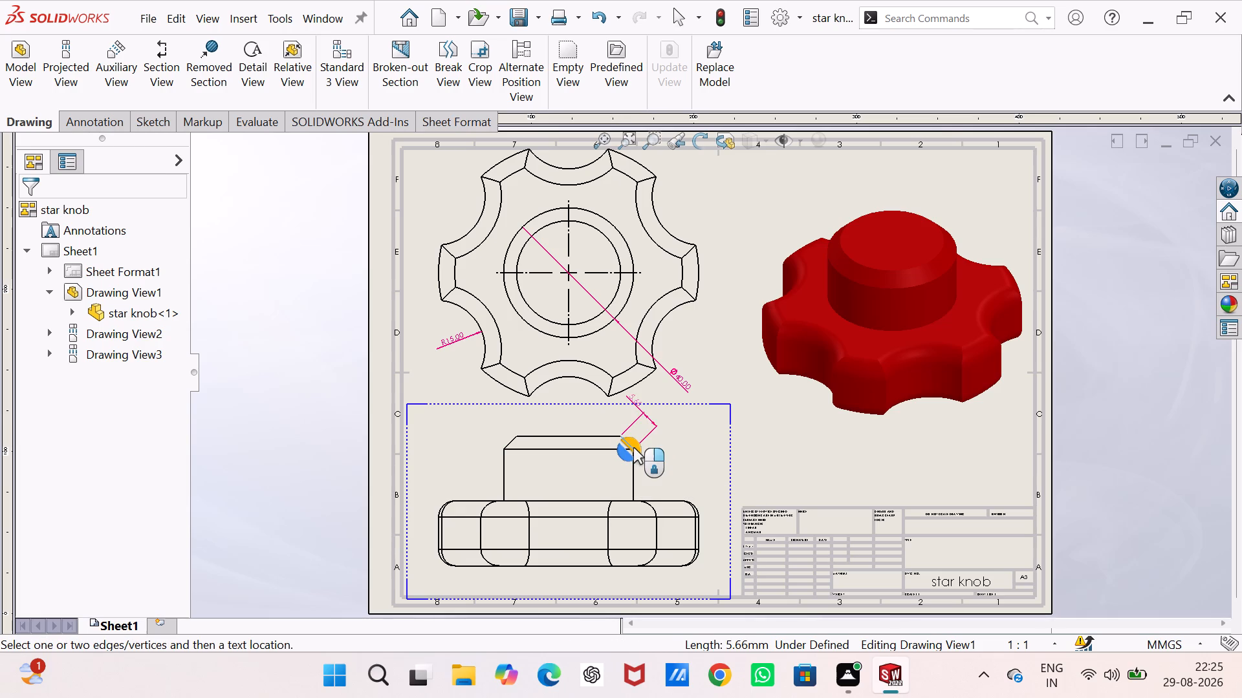
left_click(645, 428)
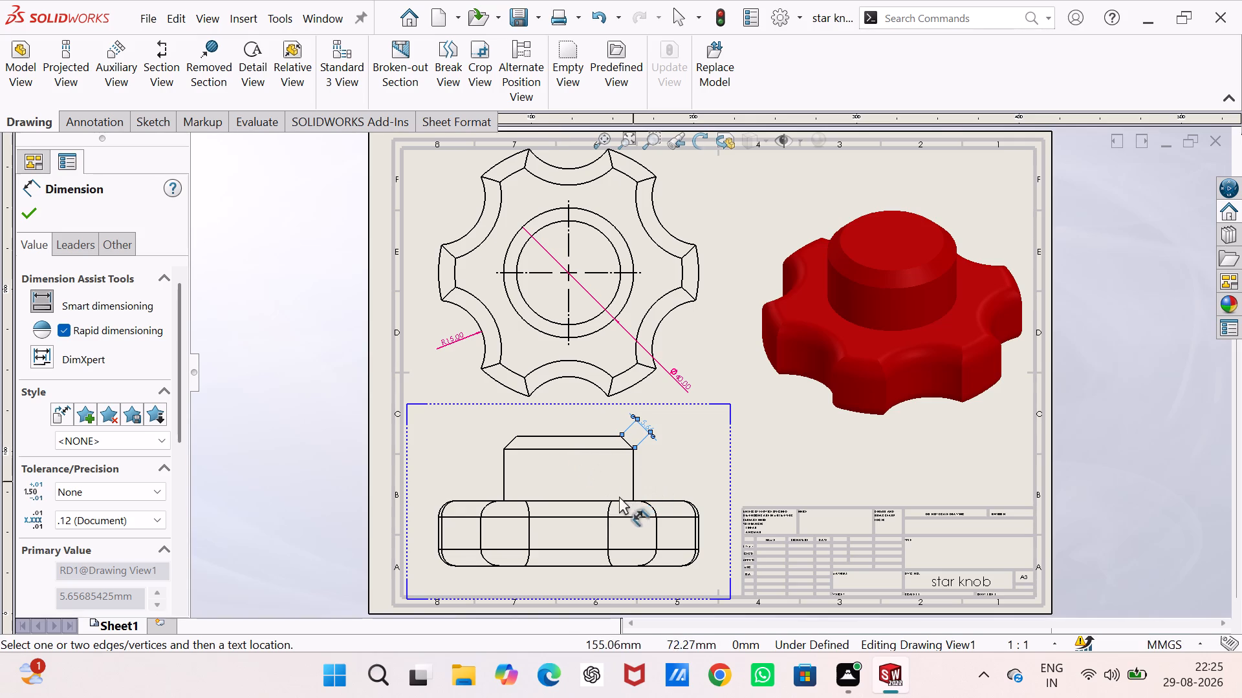
Dimension the hub's height and the star-shaped base's height in the front view.
left_click(593, 500)
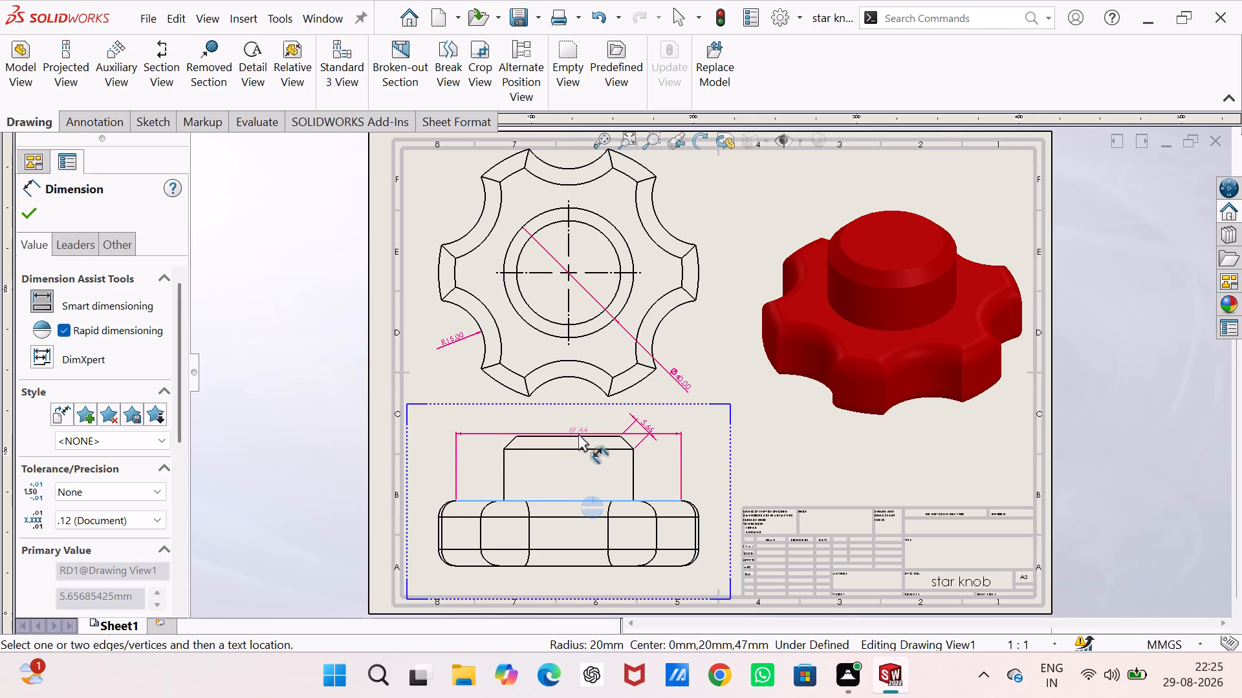
left_click(578, 436)
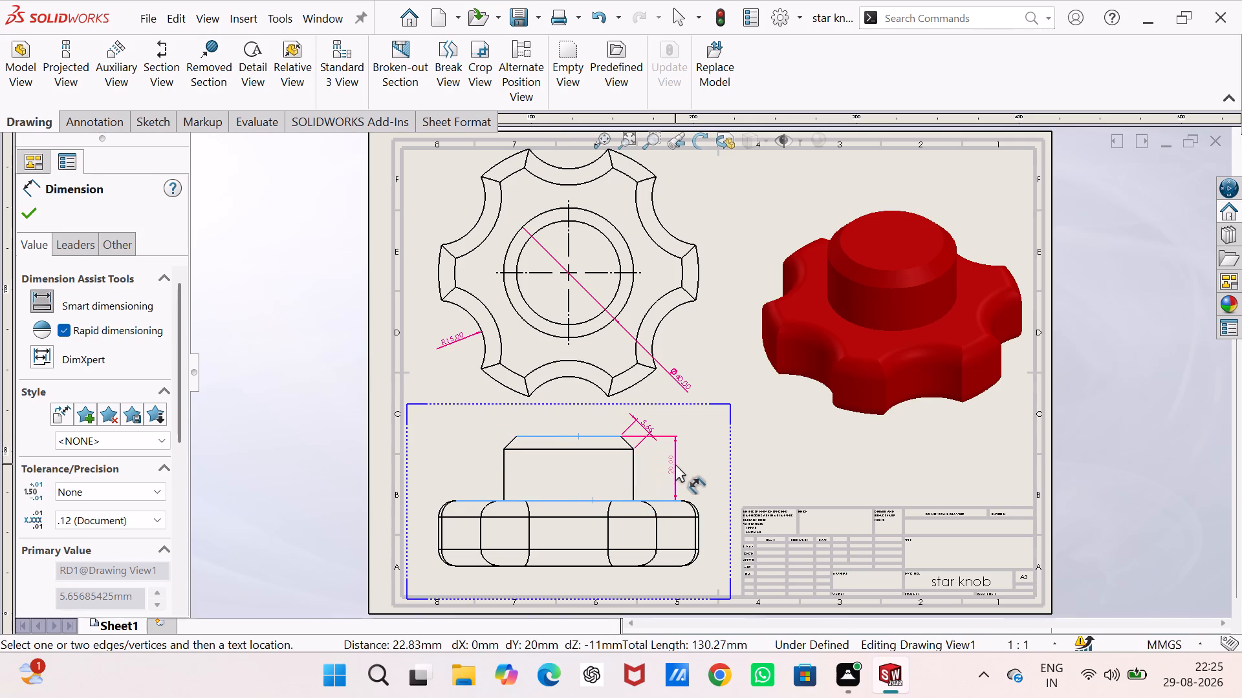
left_click(677, 464)
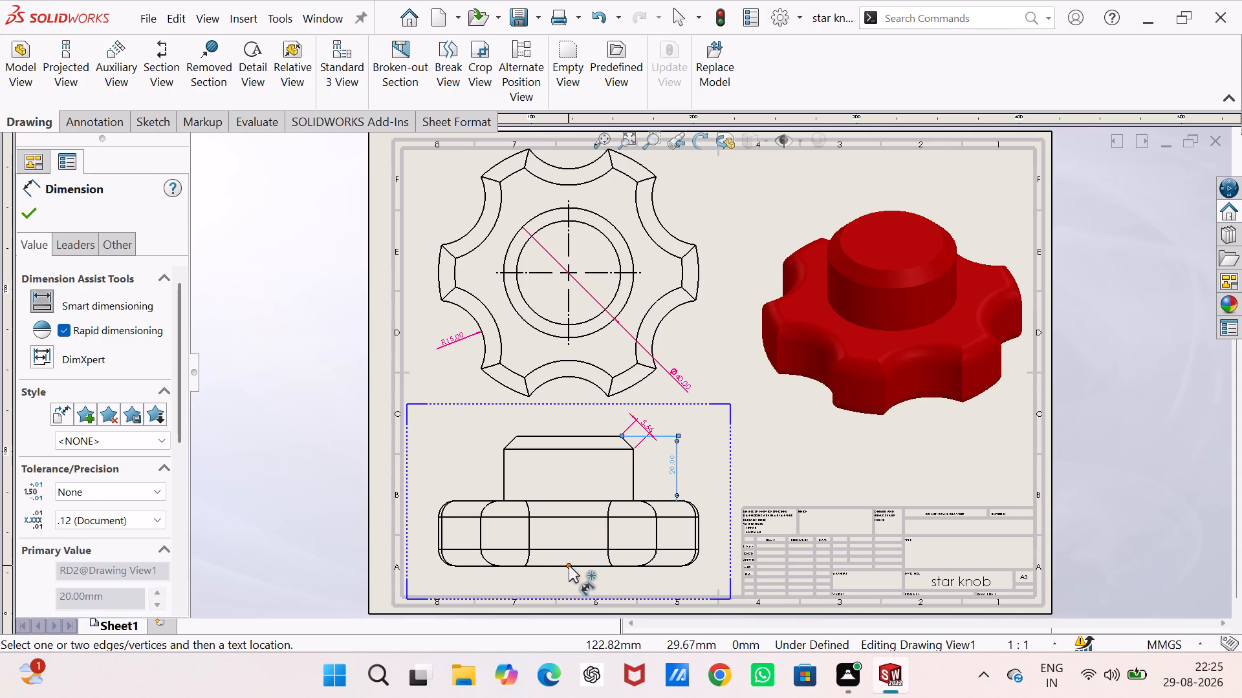
left_click_drag(569, 566, 569, 552)
left_click(571, 499)
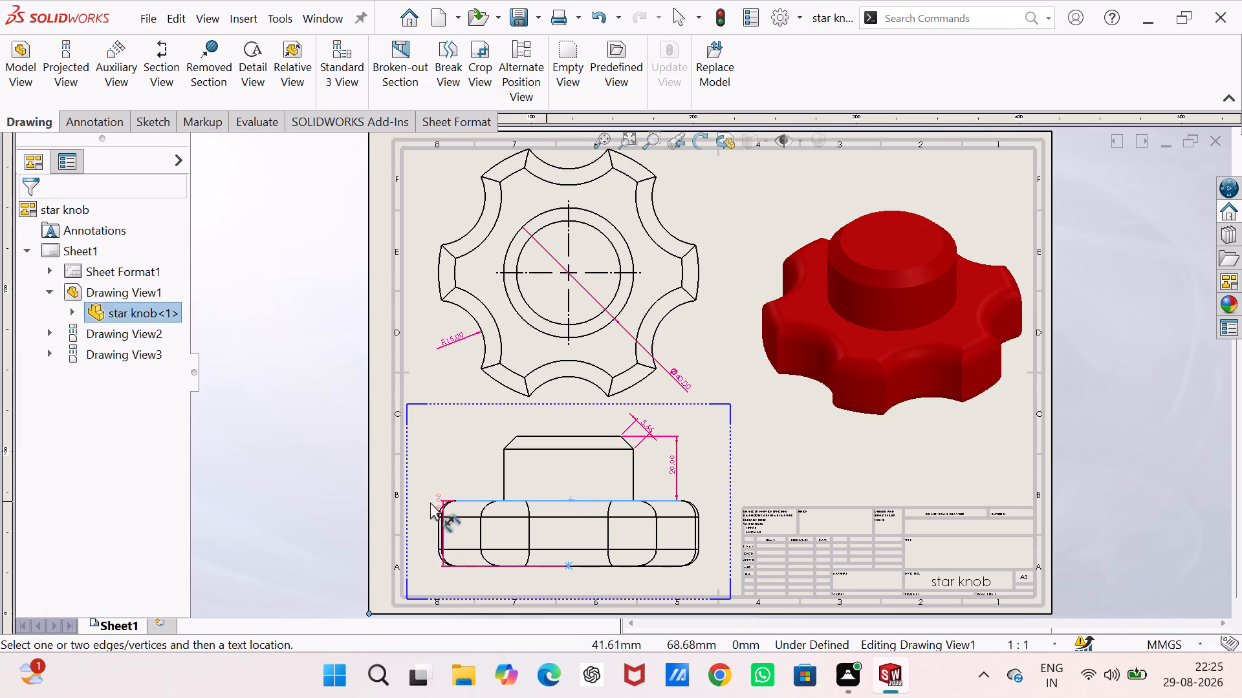
left_click(424, 516)
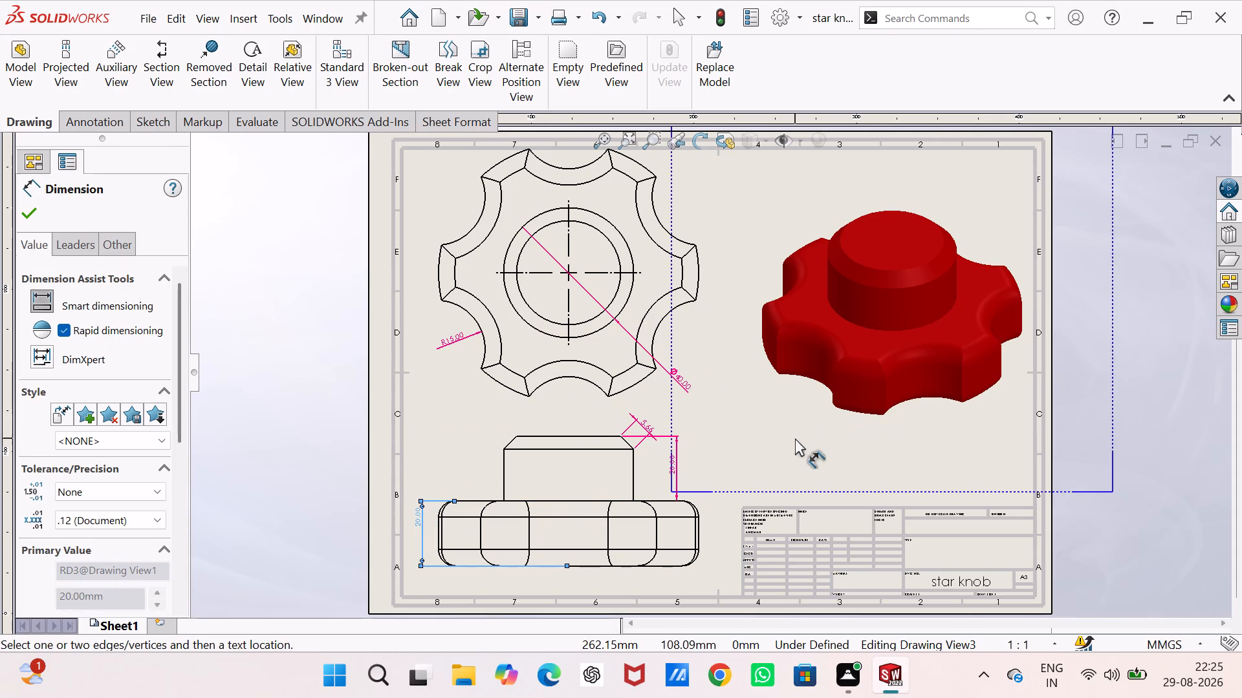
key("Escape")
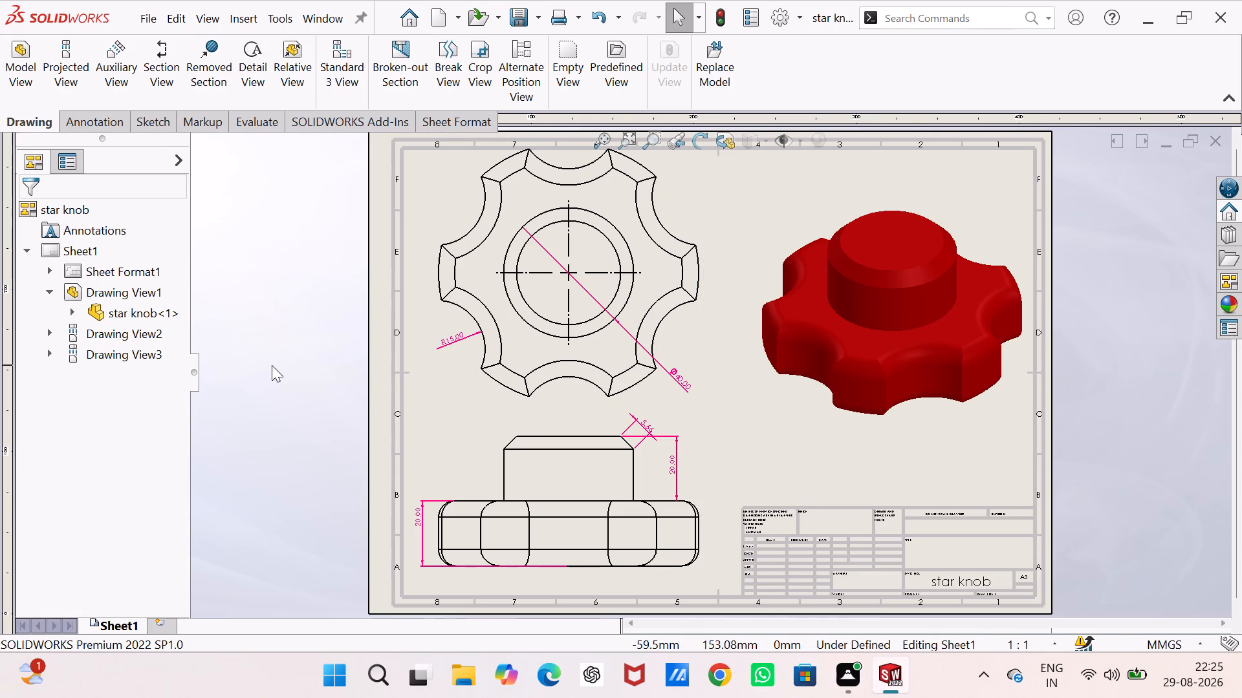
Save the drawing as a PDF named star knob in the Solid Works folder.
key("ctrl+s")
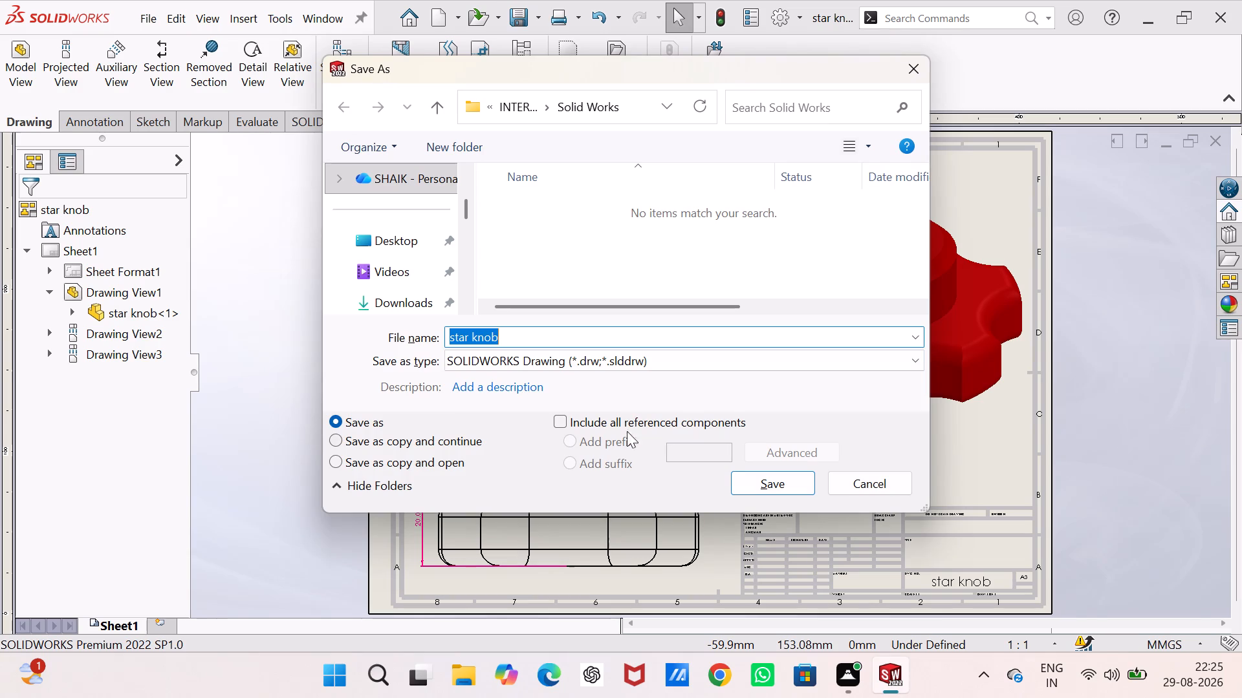
left_click(834, 357)
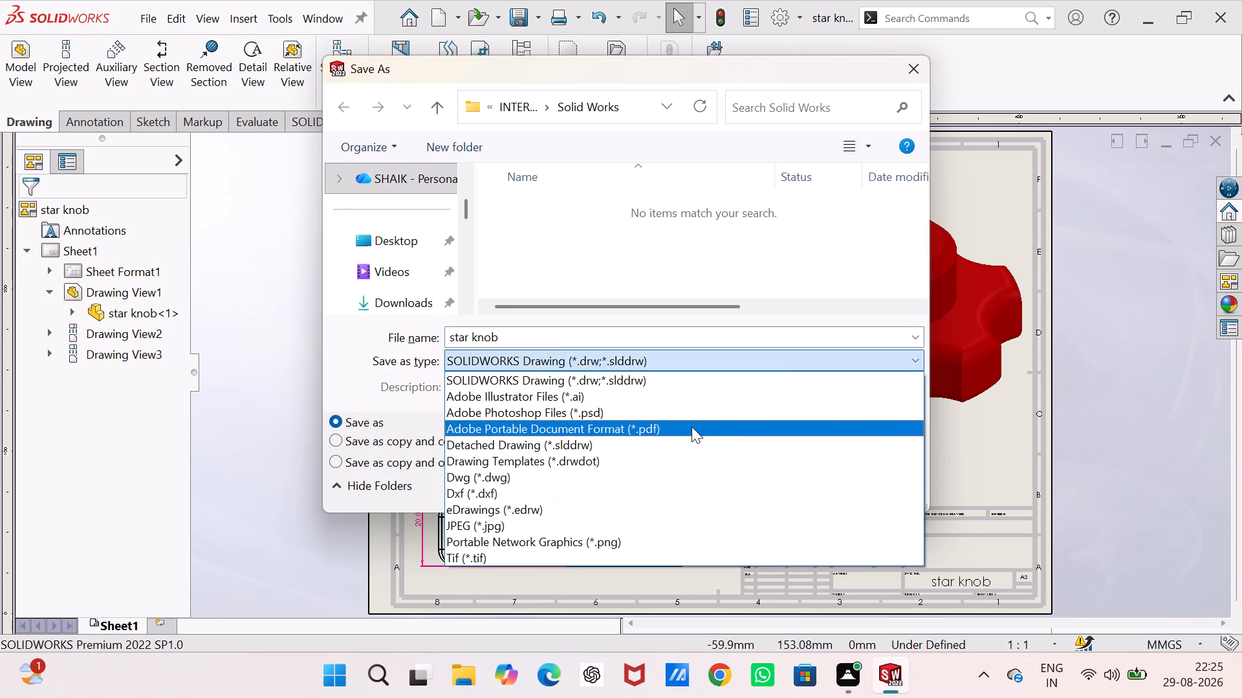
left_click(692, 427)
left_click(774, 514)
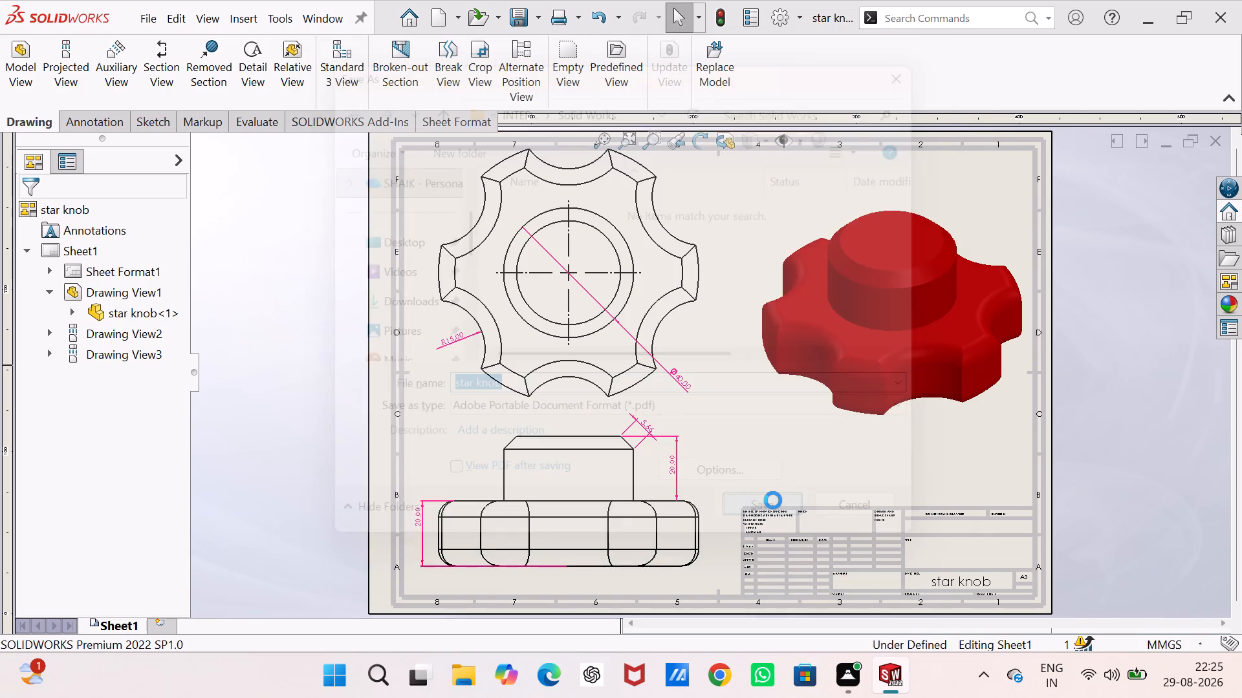